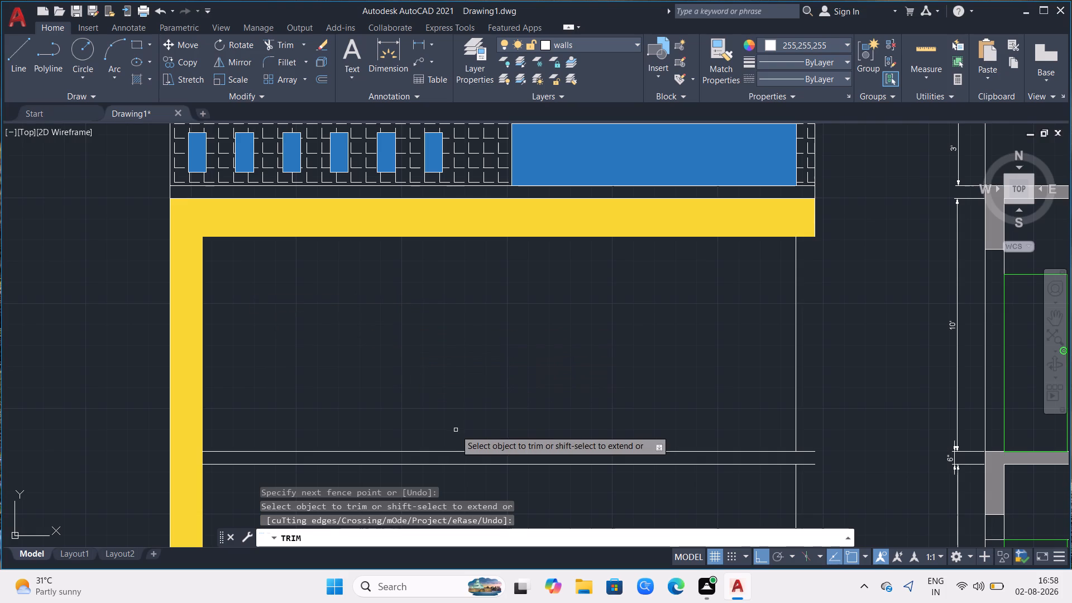
# Draw a stepped line from beneath the yellow roof band, running about 10'-4" across and about 17'-11" down to the base line.
pyautogui.click(30, 47)
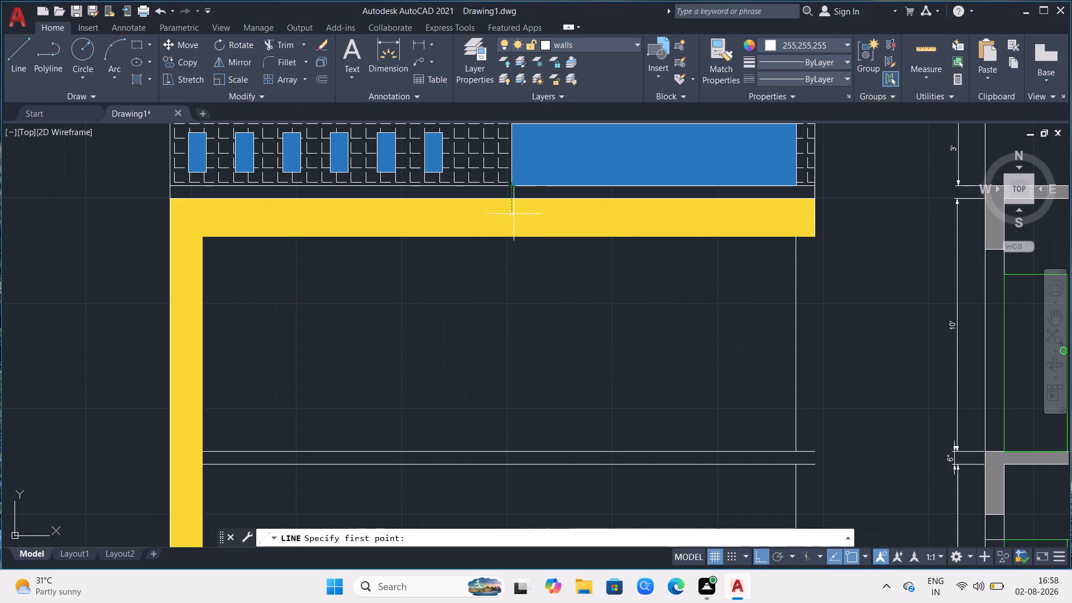
pyautogui.click(516, 242)
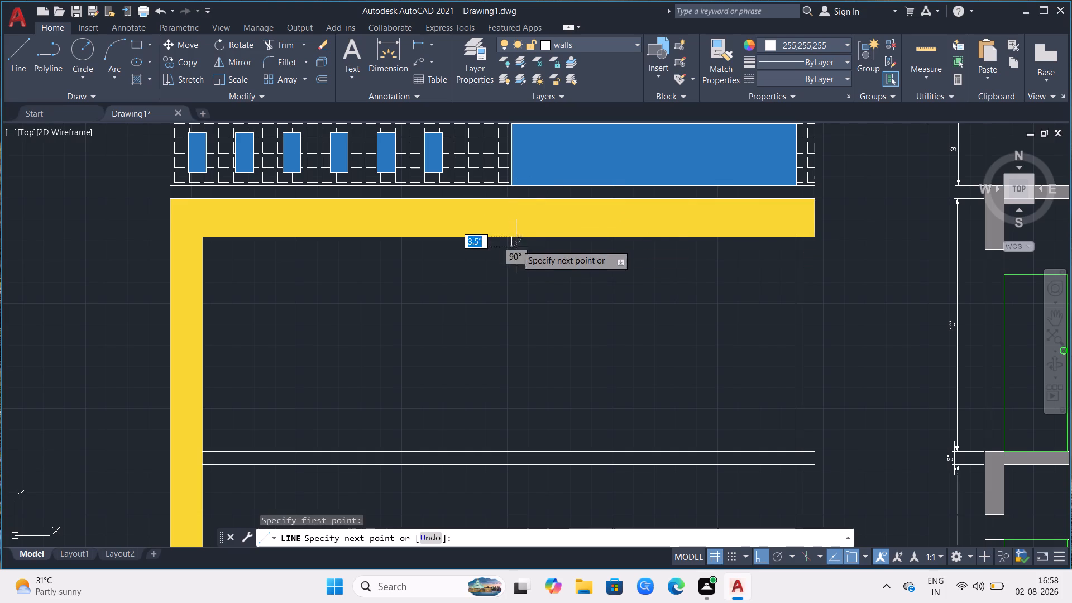
pyautogui.click(516, 264)
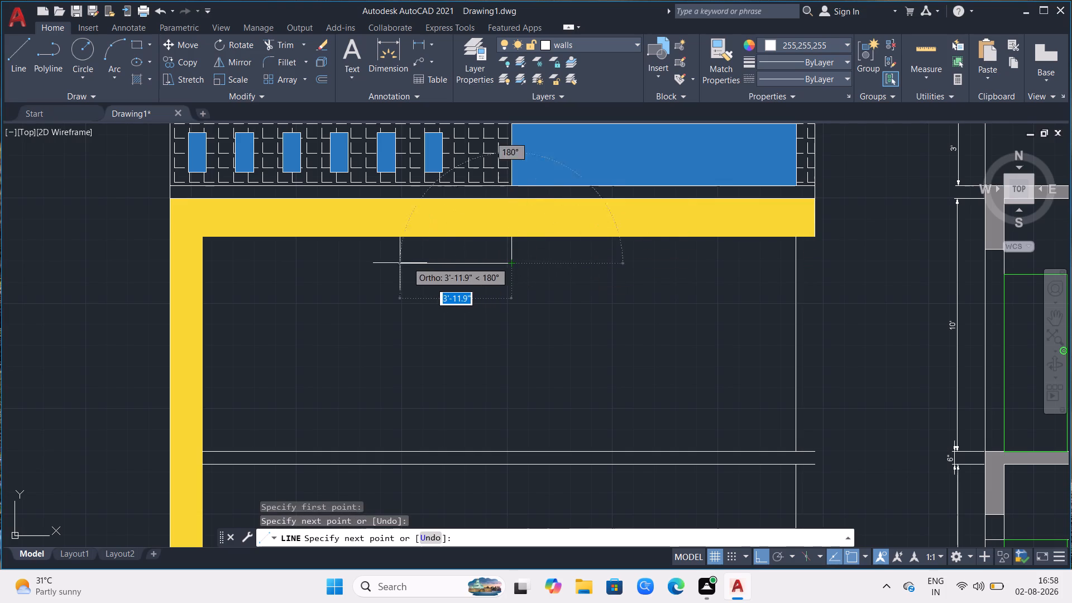
pyautogui.click(251, 290)
pyautogui.scroll(-1, 284, 384)
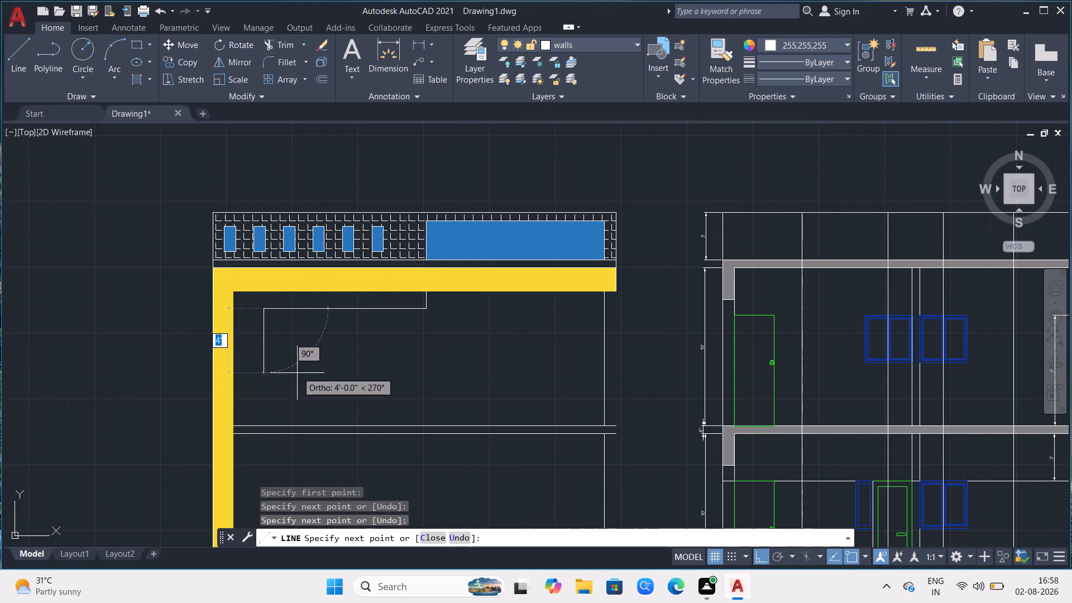
pyautogui.scroll(-2, 397, 301)
pyautogui.scroll(2, 369, 420)
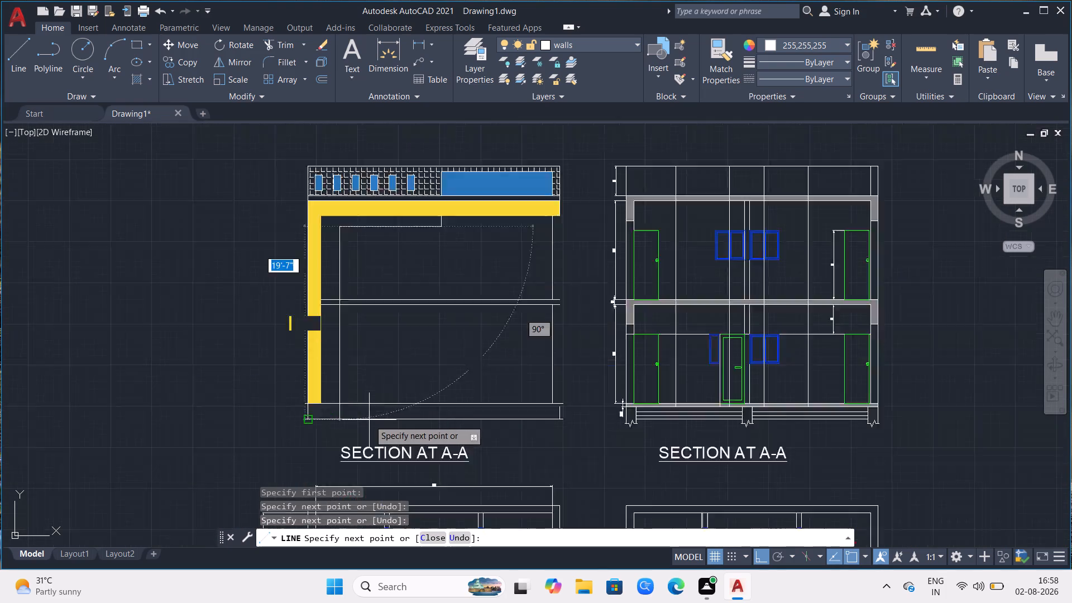
pyautogui.scroll(1, 369, 420)
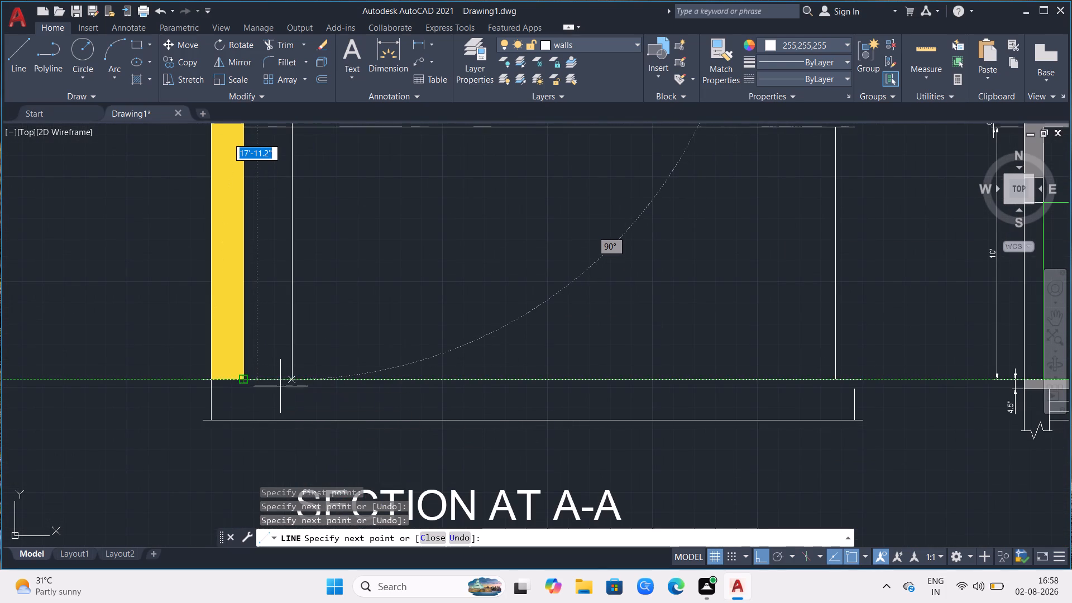
pyautogui.click(291, 378)
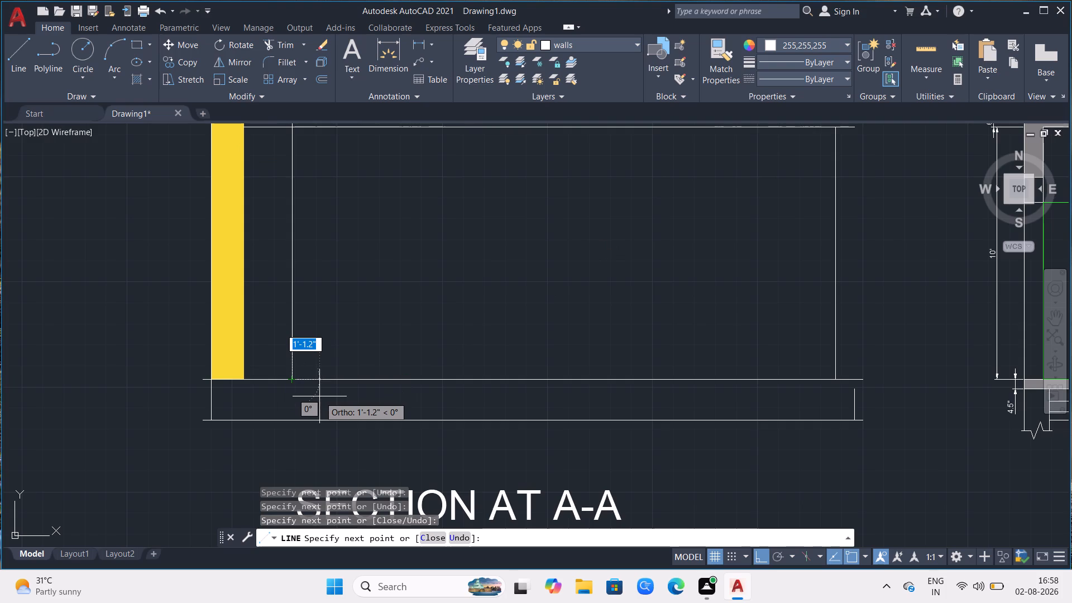
pyautogui.press('Escape')
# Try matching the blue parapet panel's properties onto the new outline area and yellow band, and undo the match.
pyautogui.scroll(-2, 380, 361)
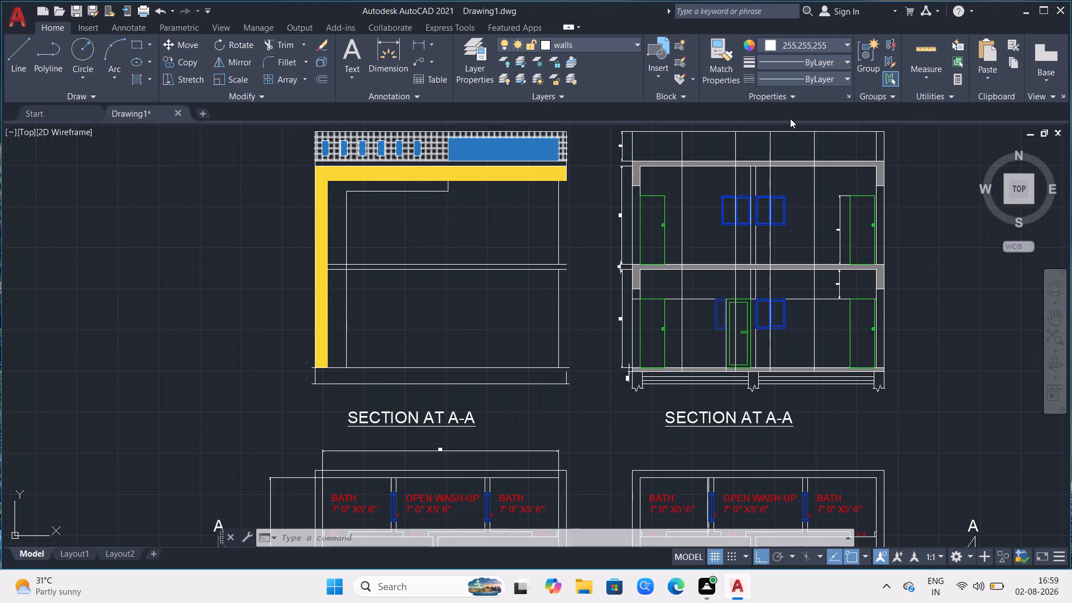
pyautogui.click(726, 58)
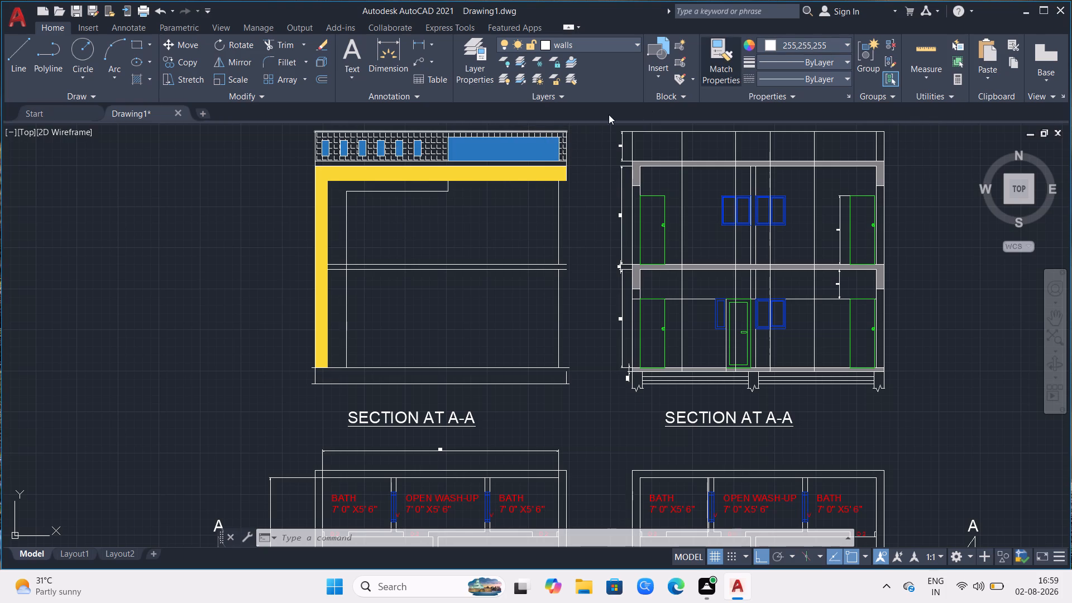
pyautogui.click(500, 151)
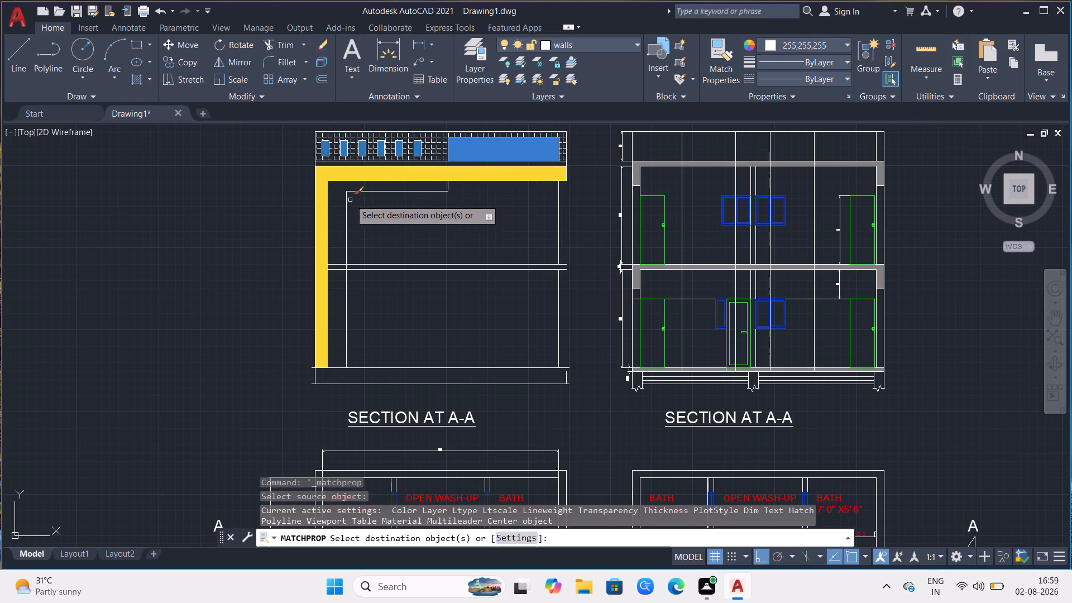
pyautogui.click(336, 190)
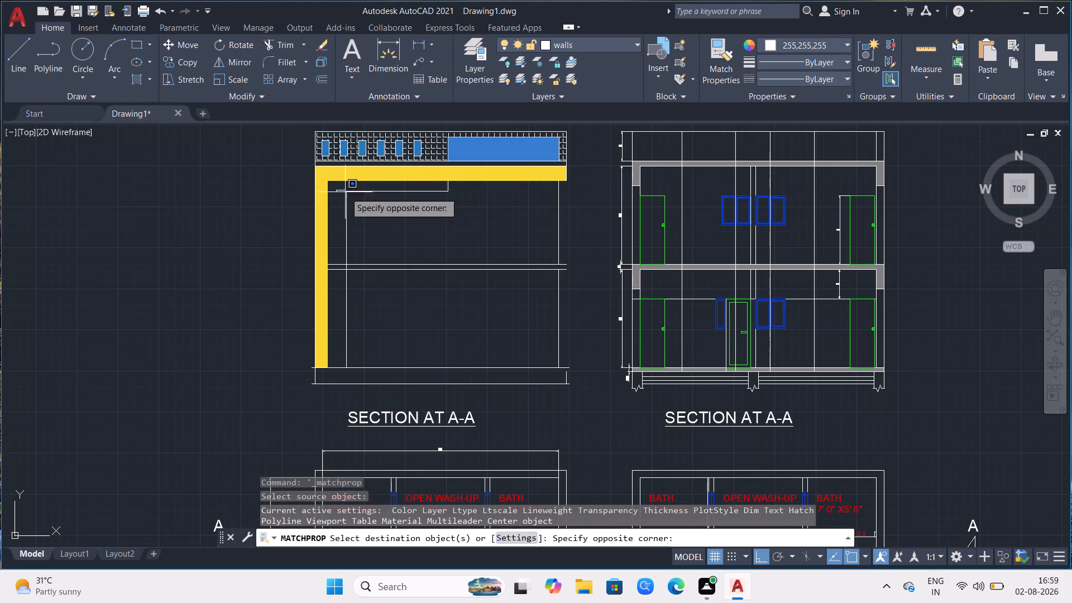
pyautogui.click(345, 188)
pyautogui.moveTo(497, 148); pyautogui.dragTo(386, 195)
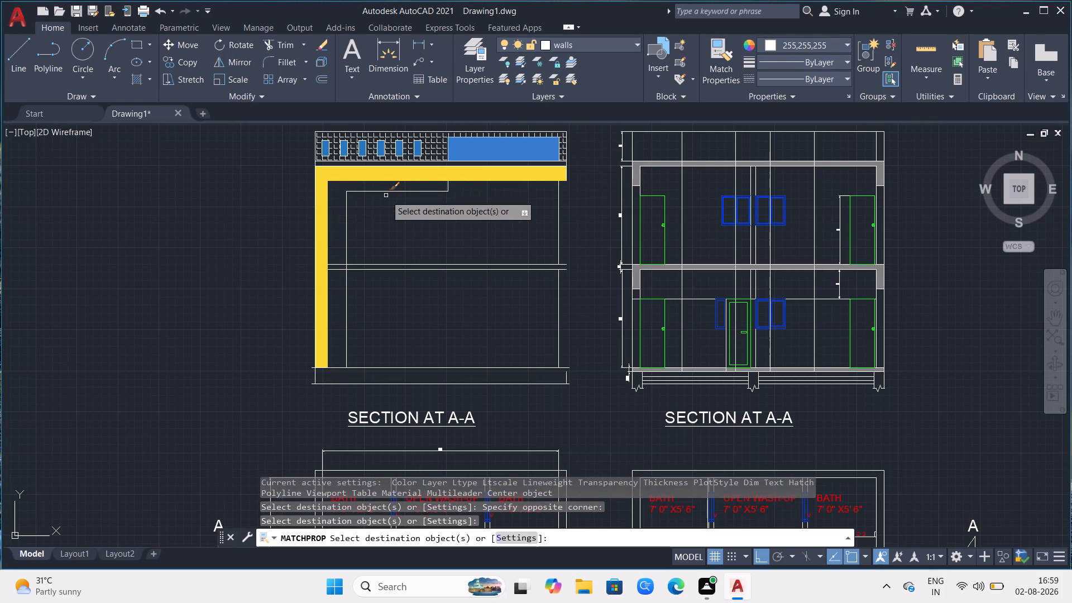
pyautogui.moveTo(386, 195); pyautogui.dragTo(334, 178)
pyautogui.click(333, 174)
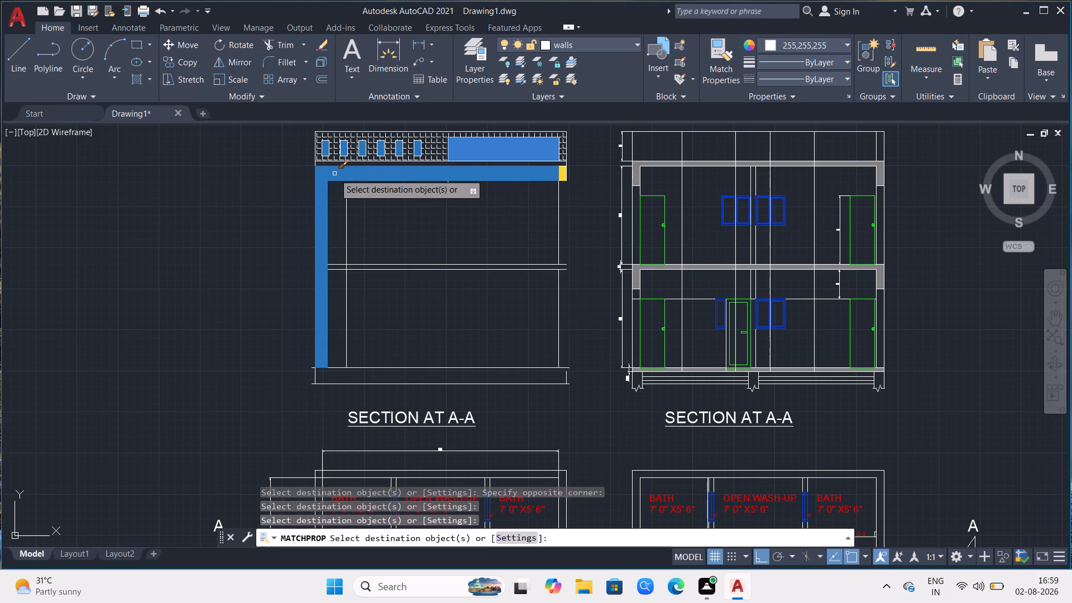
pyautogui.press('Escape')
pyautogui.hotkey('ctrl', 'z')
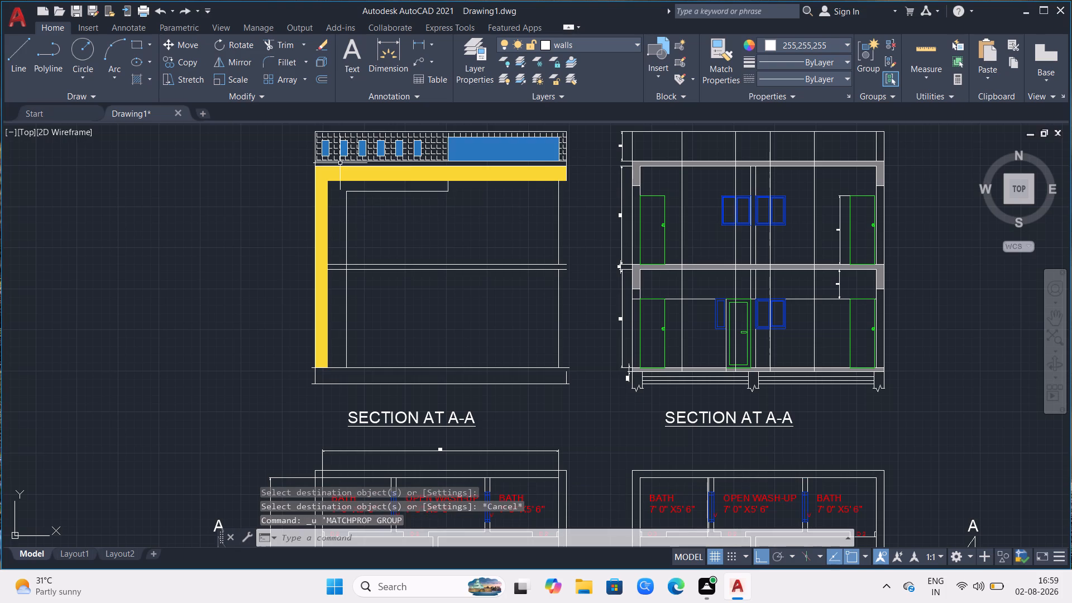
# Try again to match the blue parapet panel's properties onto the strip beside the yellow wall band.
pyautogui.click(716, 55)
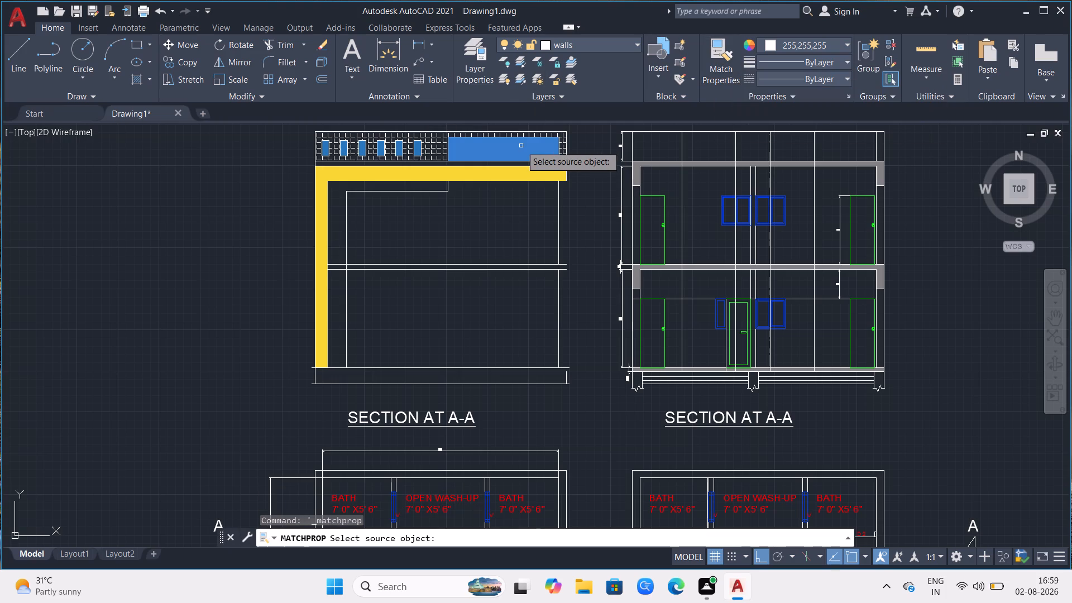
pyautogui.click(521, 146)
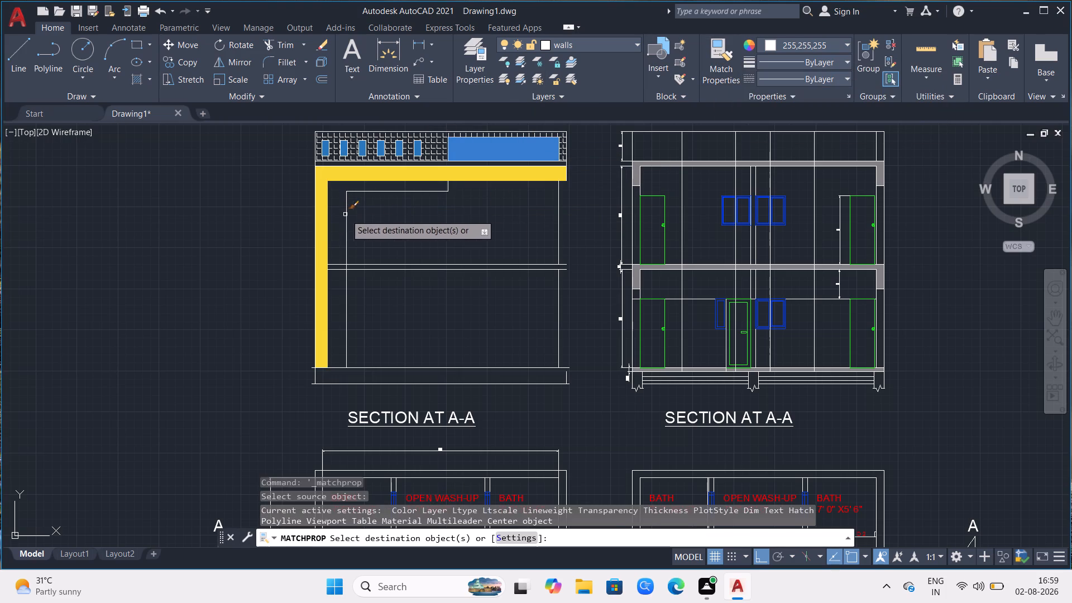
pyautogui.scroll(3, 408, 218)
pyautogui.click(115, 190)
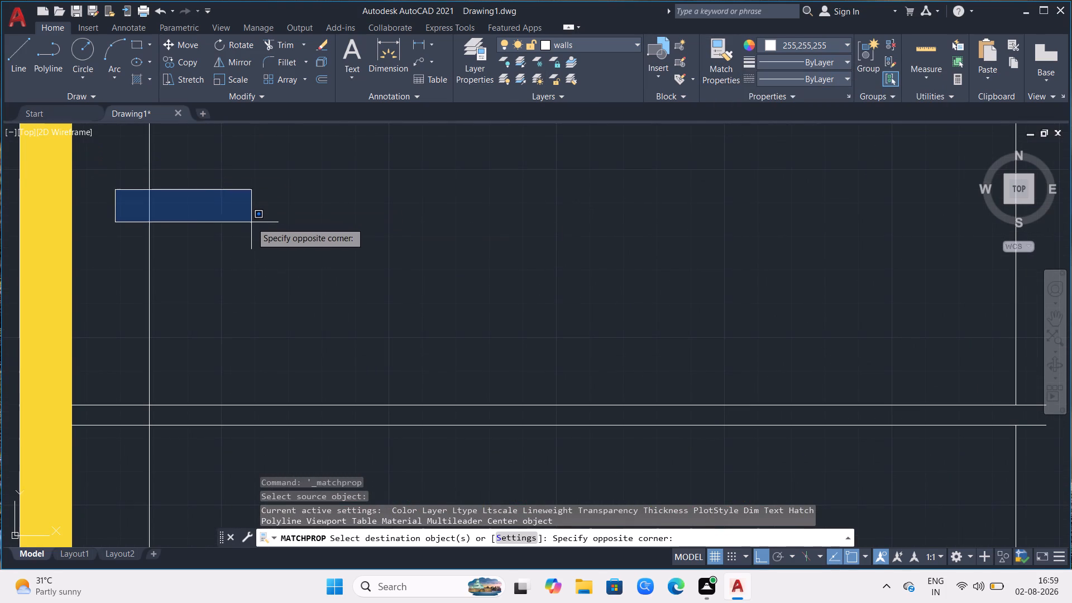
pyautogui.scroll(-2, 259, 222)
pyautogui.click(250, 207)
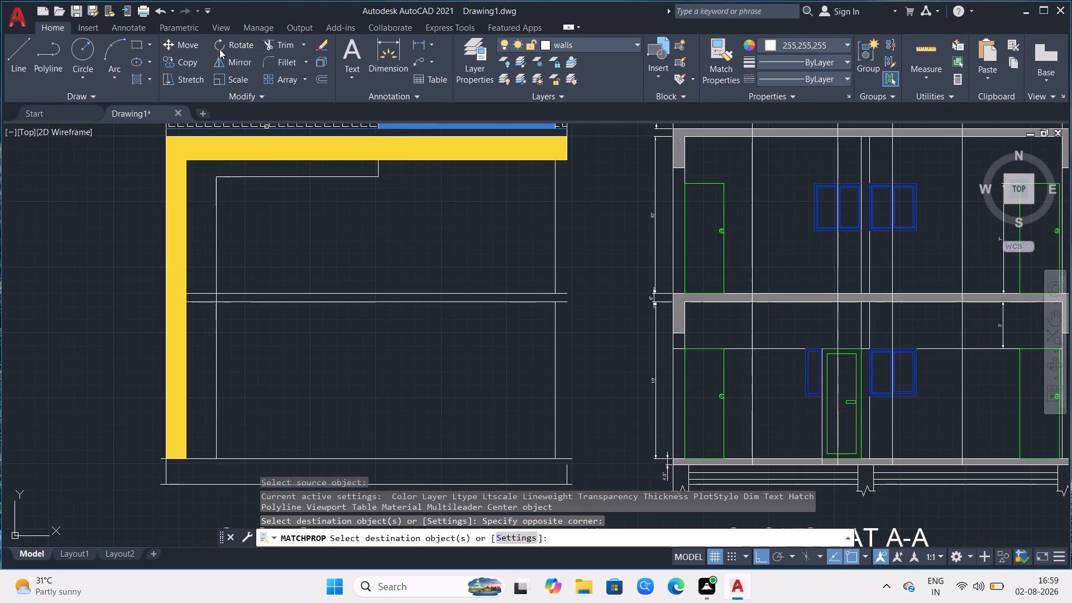
# Hatch the upper-floor L-shaped strip inside the yellow band with a solid fill in colour 39,118,187.
pyautogui.click(136, 79)
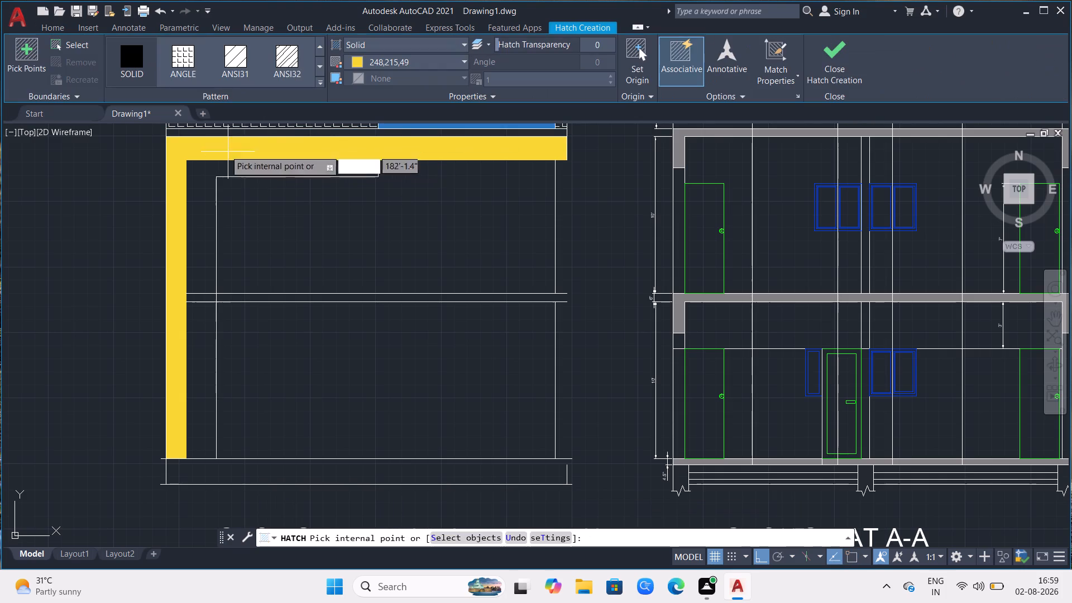
pyautogui.click(465, 63)
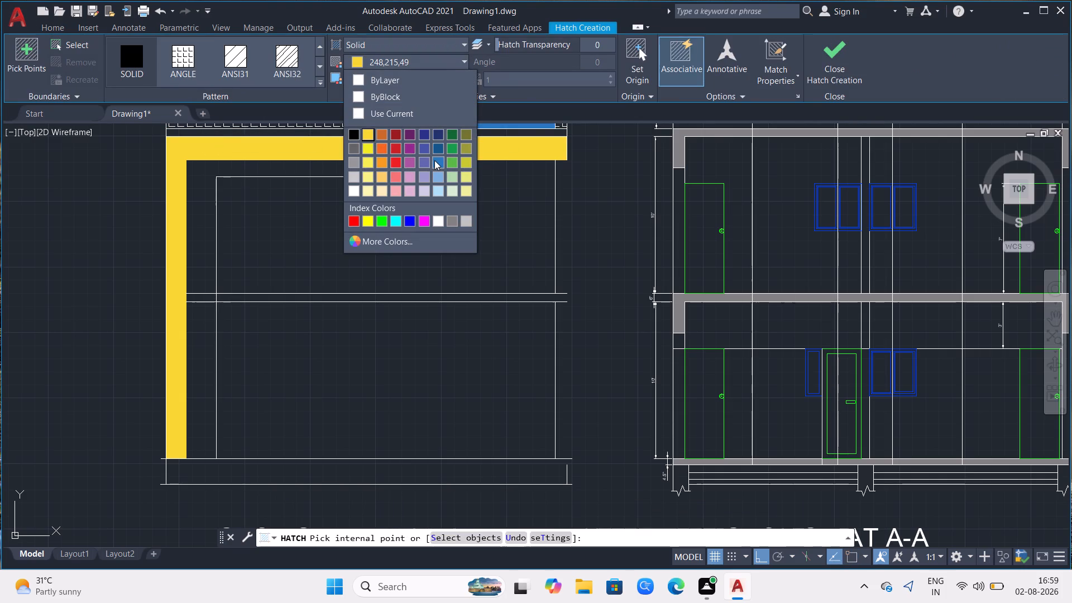
pyautogui.click(434, 160)
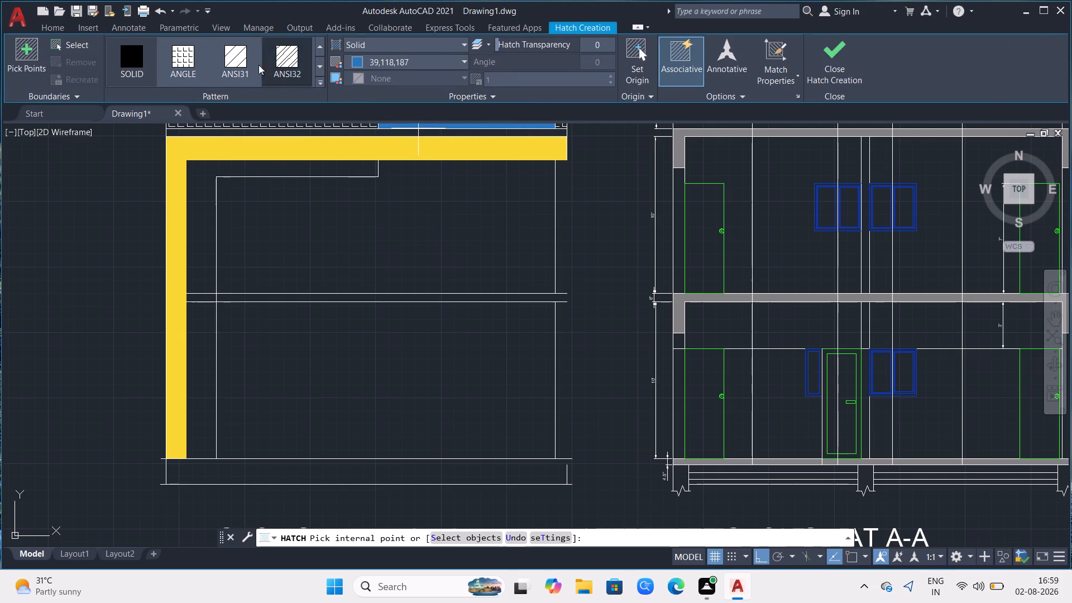
pyautogui.click(137, 62)
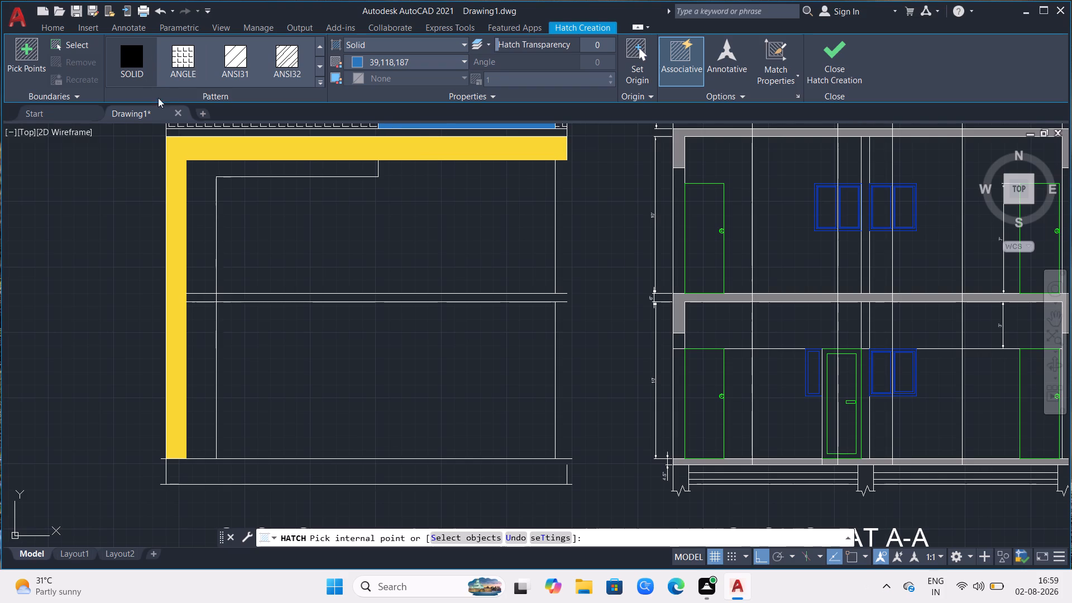
pyautogui.scroll(4, 200, 237)
pyautogui.click(200, 237)
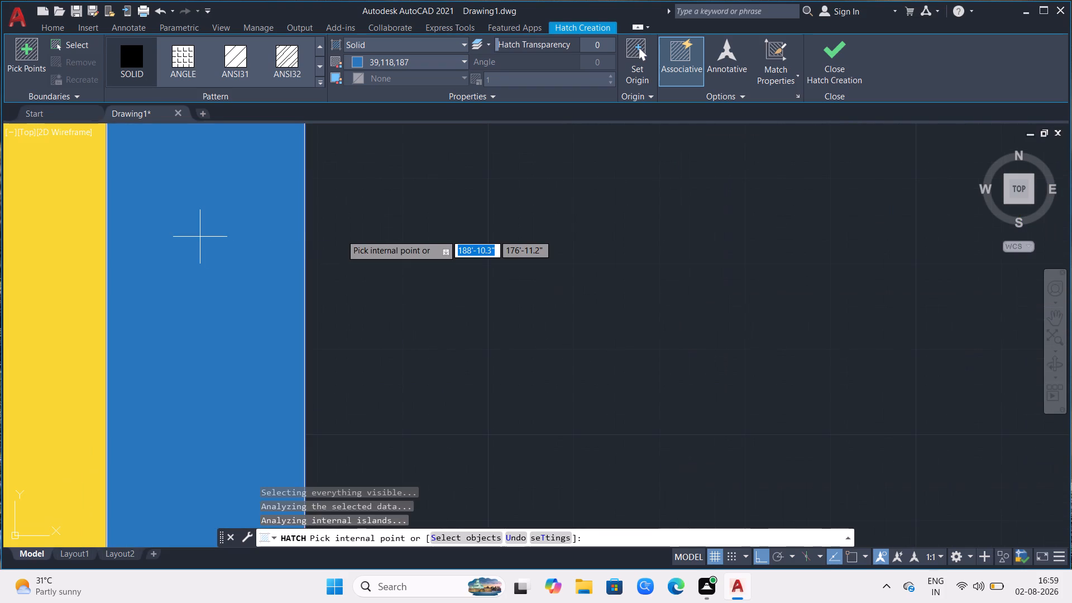
# Extend the same solid blue hatch down through the slab-level gap and the lower-floor strip to the base line.
pyautogui.scroll(-4, 341, 234)
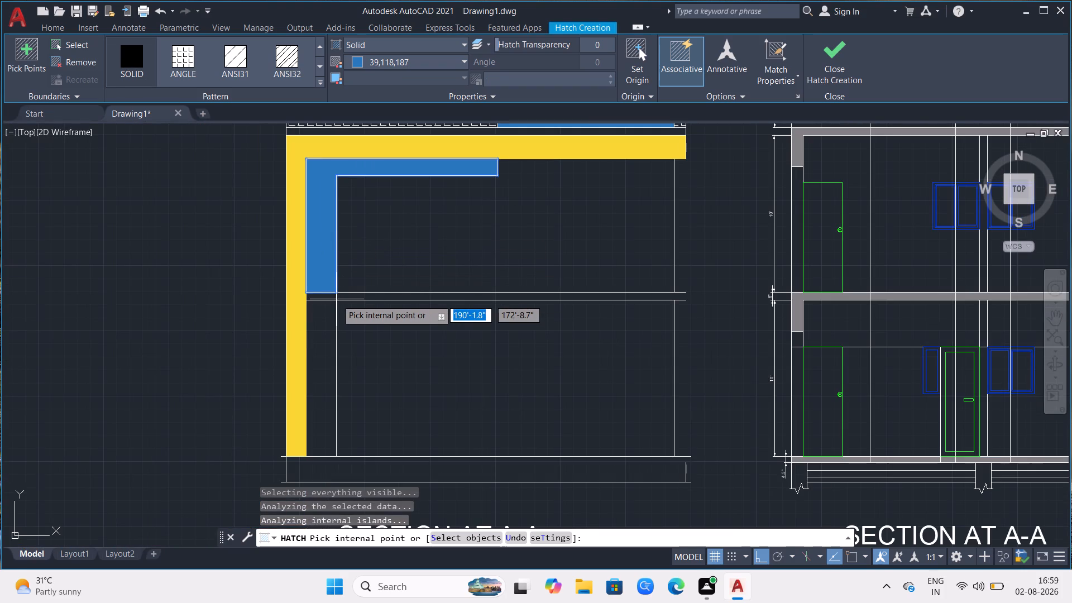
pyautogui.scroll(3, 304, 292)
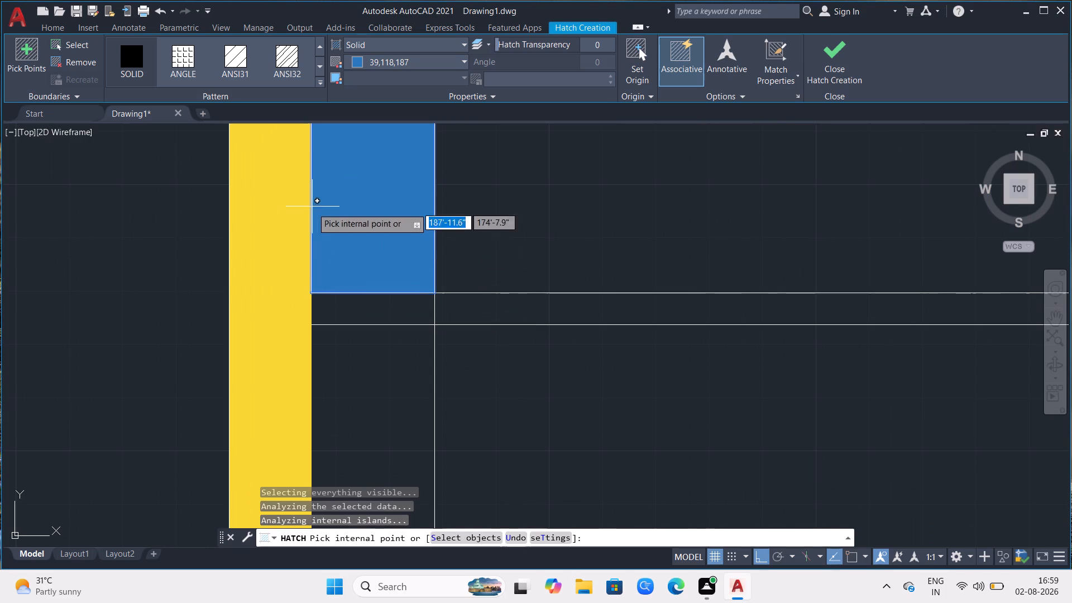
pyautogui.click(329, 309)
pyautogui.scroll(-3, 463, 213)
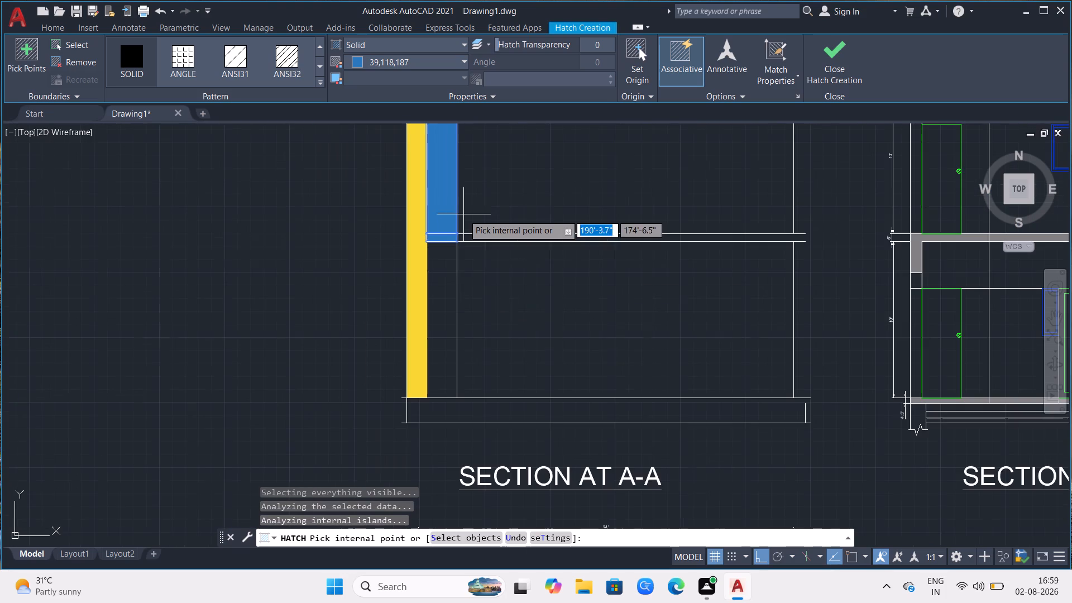
pyautogui.click(446, 257)
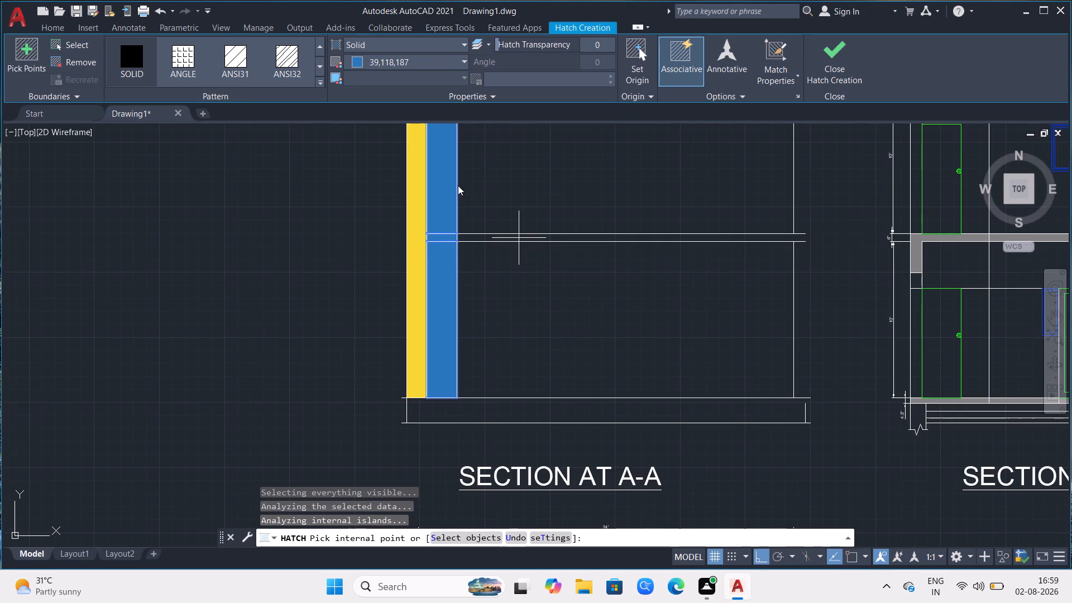
pyautogui.scroll(-1, 471, 209)
pyautogui.scroll(1, 482, 204)
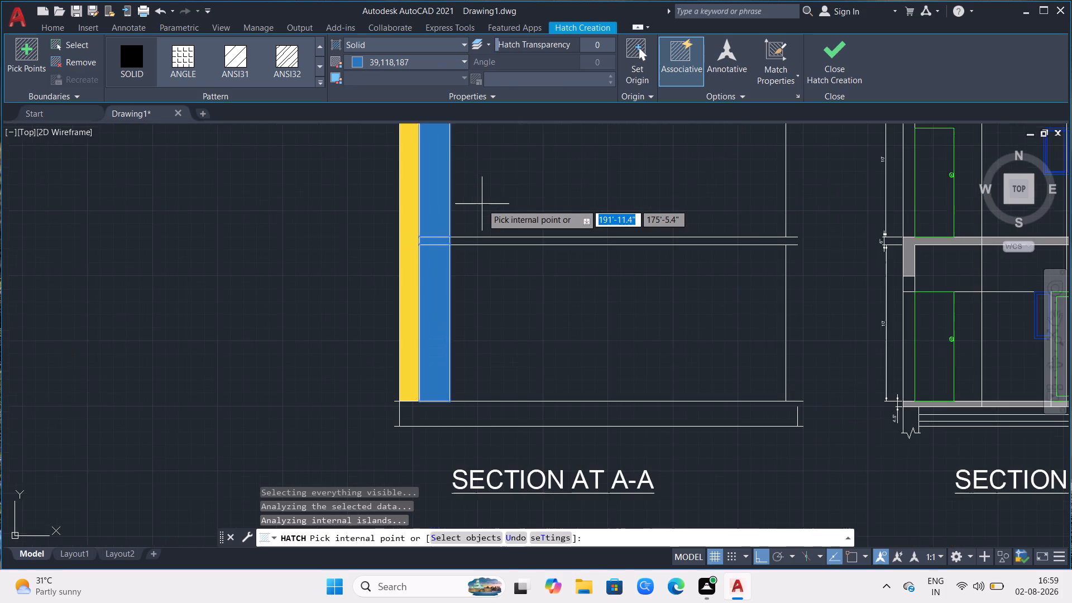
pyautogui.scroll(-1, 481, 208)
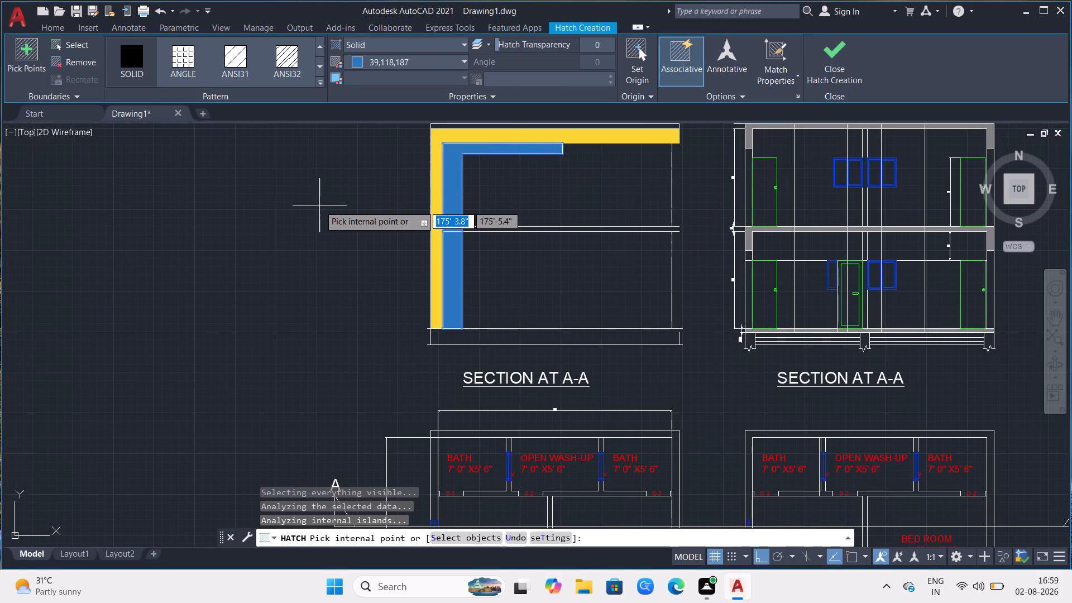
pyautogui.press('Escape')
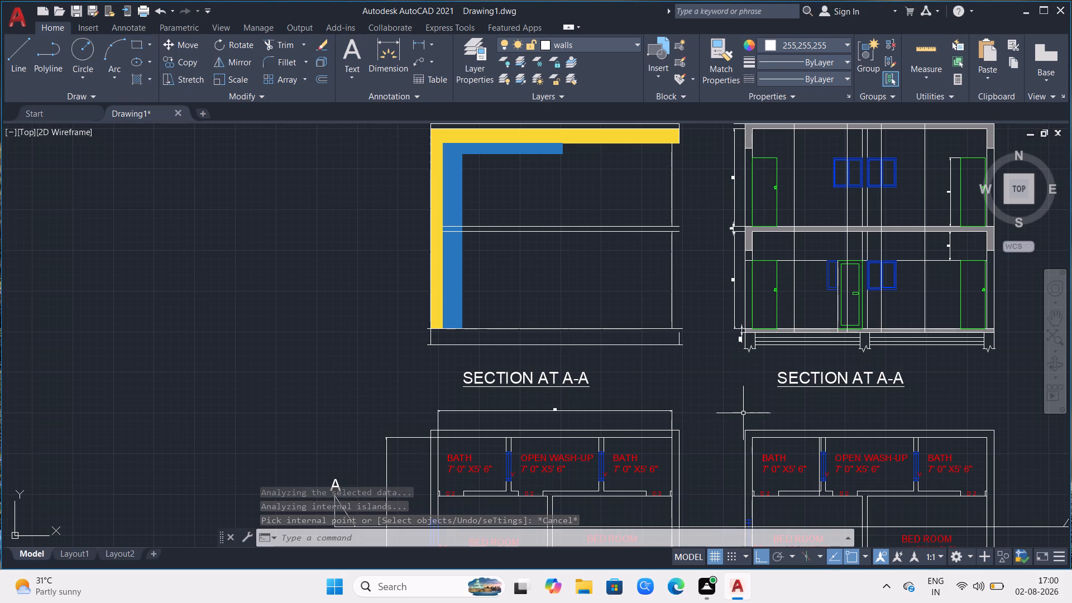
pyautogui.scroll(-1, 563, 208)
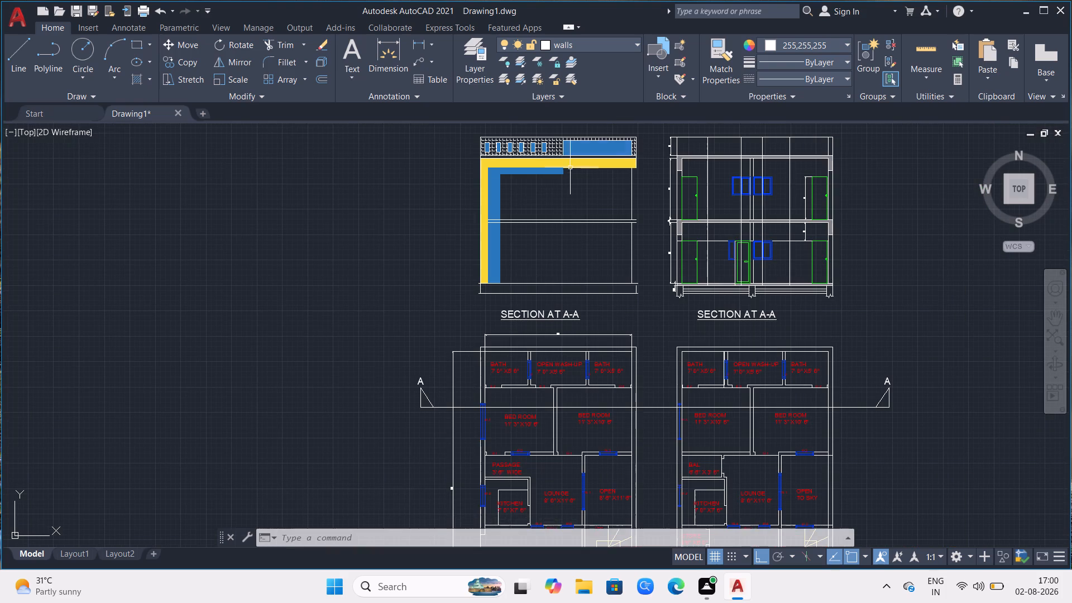
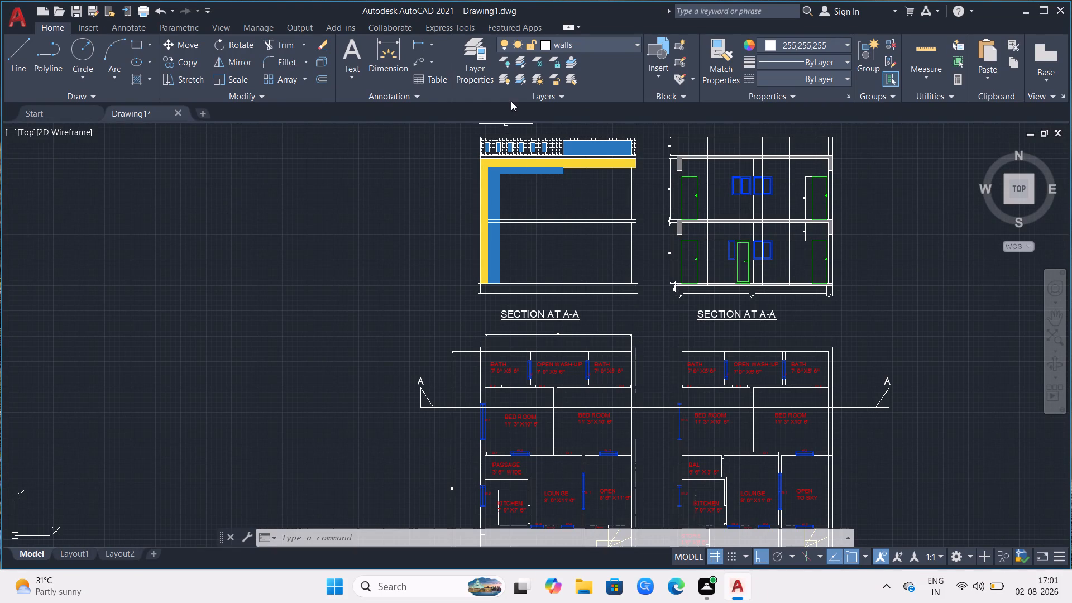
# Trim the upper slab line where it crosses the vertical blue strip on the elevation.
pyautogui.scroll(2, 463, 276)
pyautogui.scroll(-1, 624, 210)
pyautogui.scroll(2, 626, 154)
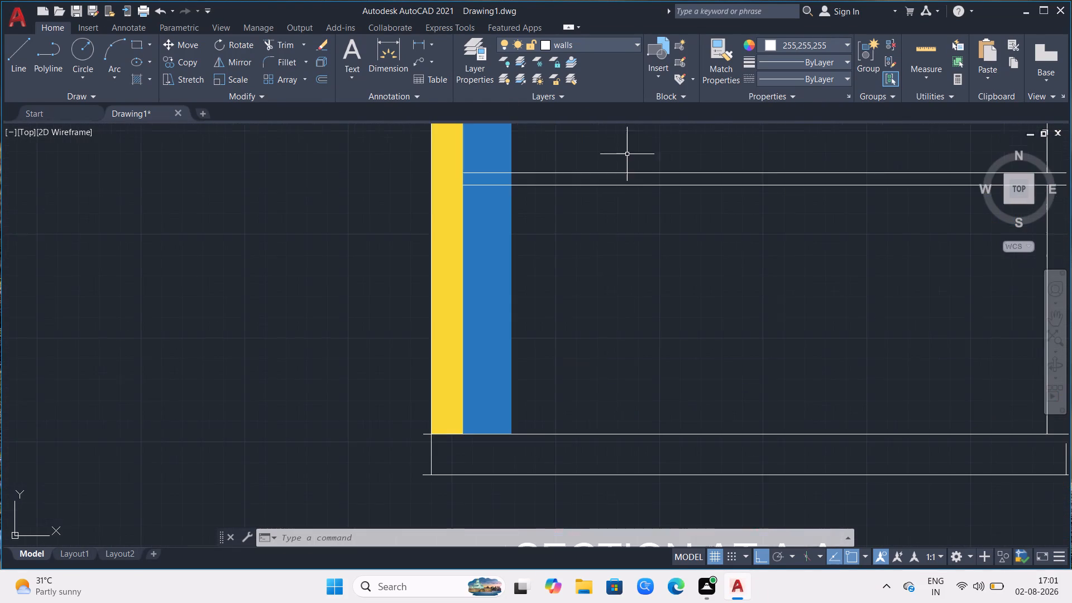
pyautogui.scroll(2, 618, 180)
pyautogui.scroll(-2, 563, 202)
pyautogui.scroll(2, 479, 178)
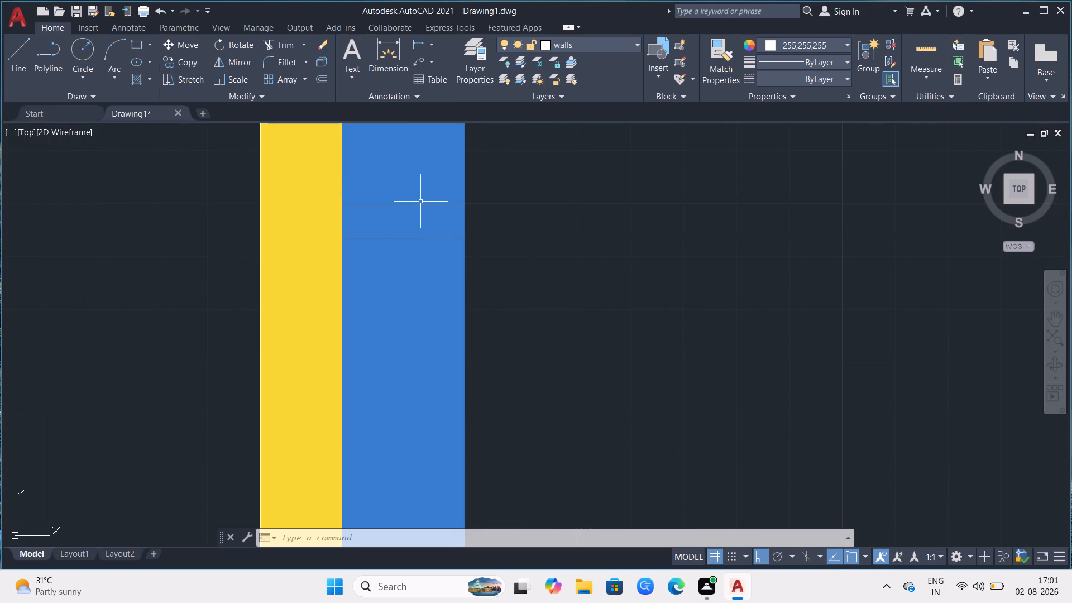
pyautogui.scroll(-1, 460, 271)
pyautogui.scroll(-1, 630, 167)
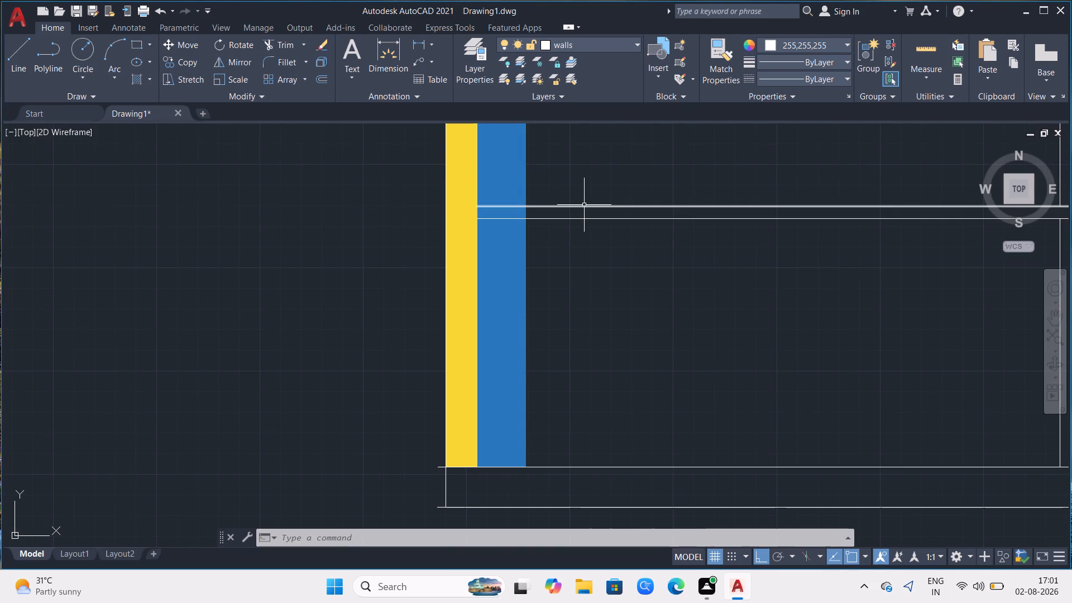
pyautogui.write('TR')
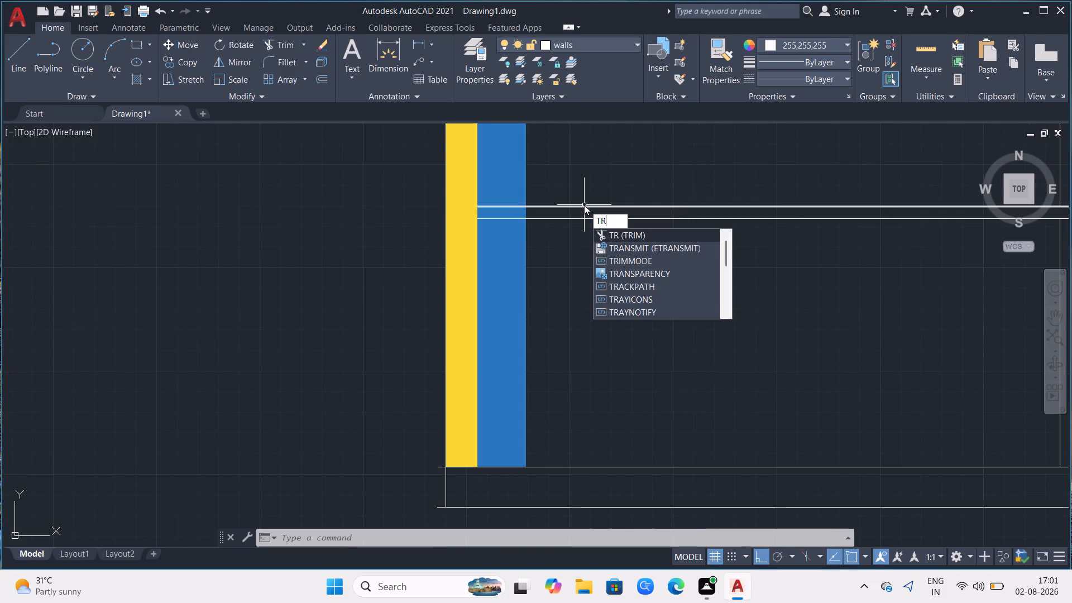
pyautogui.press('Return')
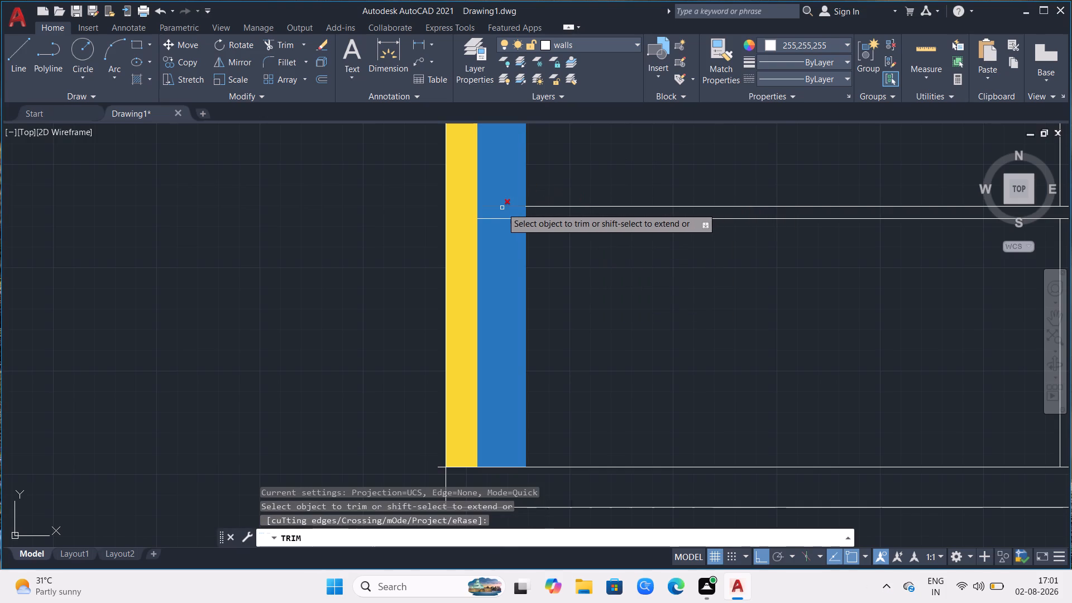
pyautogui.click(502, 207)
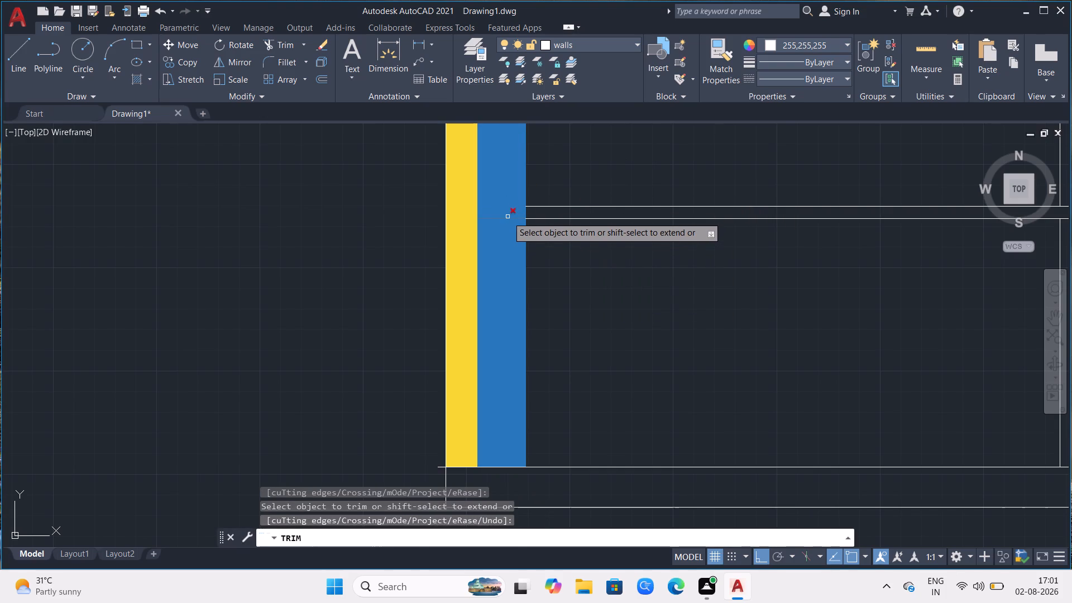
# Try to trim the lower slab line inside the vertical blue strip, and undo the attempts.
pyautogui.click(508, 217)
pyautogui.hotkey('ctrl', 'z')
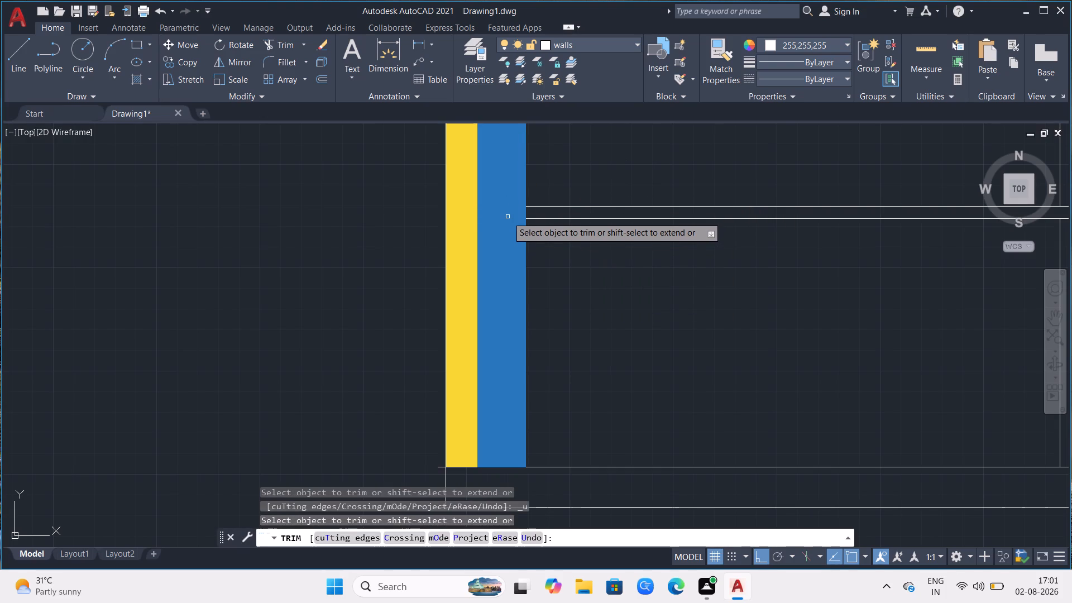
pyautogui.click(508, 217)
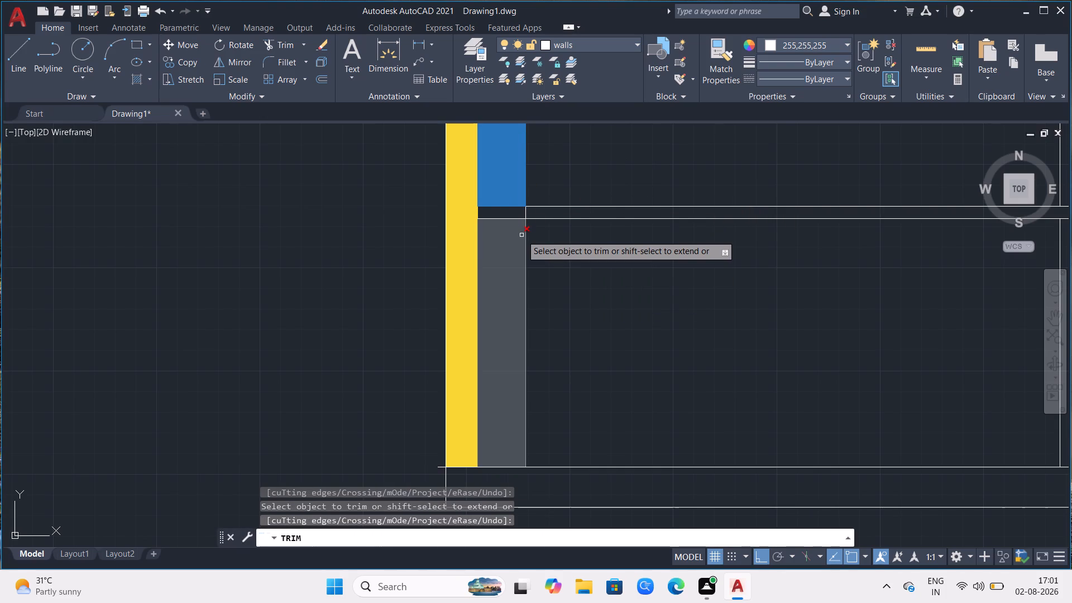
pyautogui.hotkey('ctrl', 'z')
# Trim the lower slab line back to the inner edge of the vertical blue strip.
pyautogui.scroll(3, 500, 207)
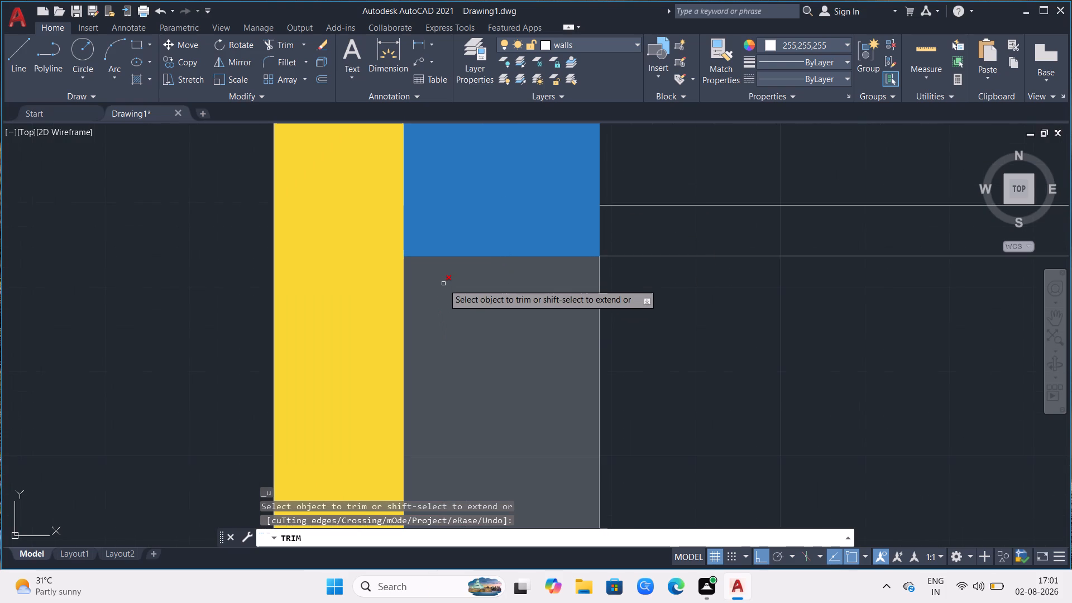
pyautogui.scroll(3, 492, 264)
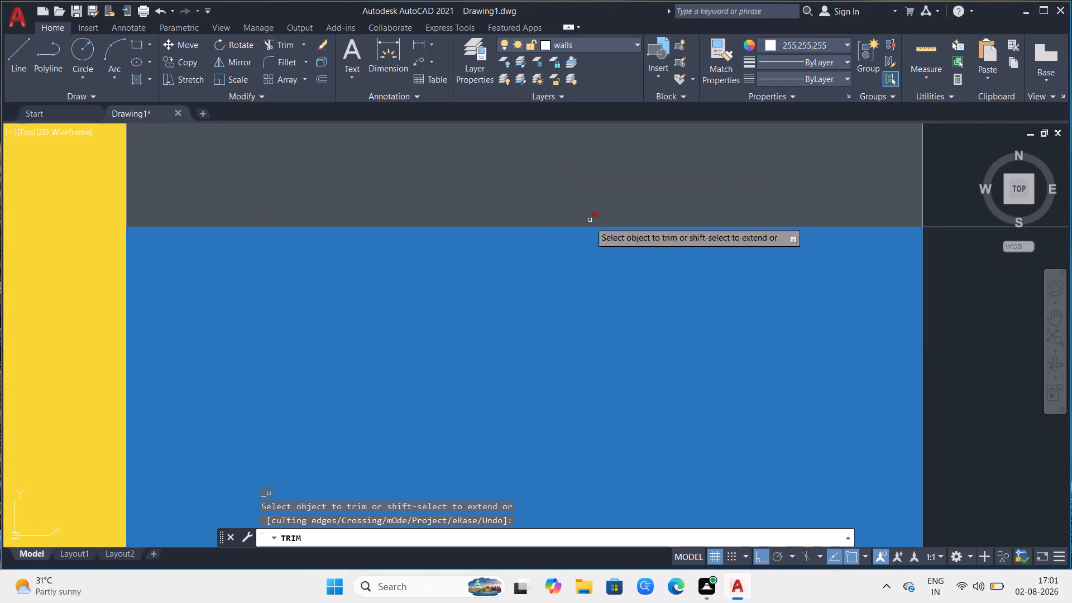
pyautogui.scroll(-2, 574, 274)
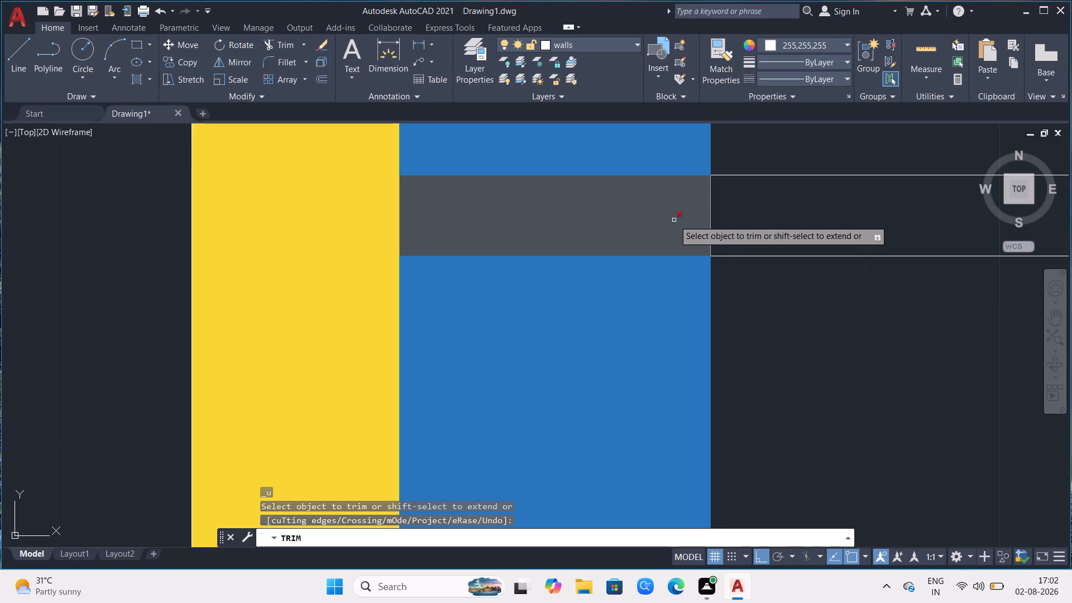
pyautogui.click(693, 256)
pyautogui.scroll(-4, 544, 277)
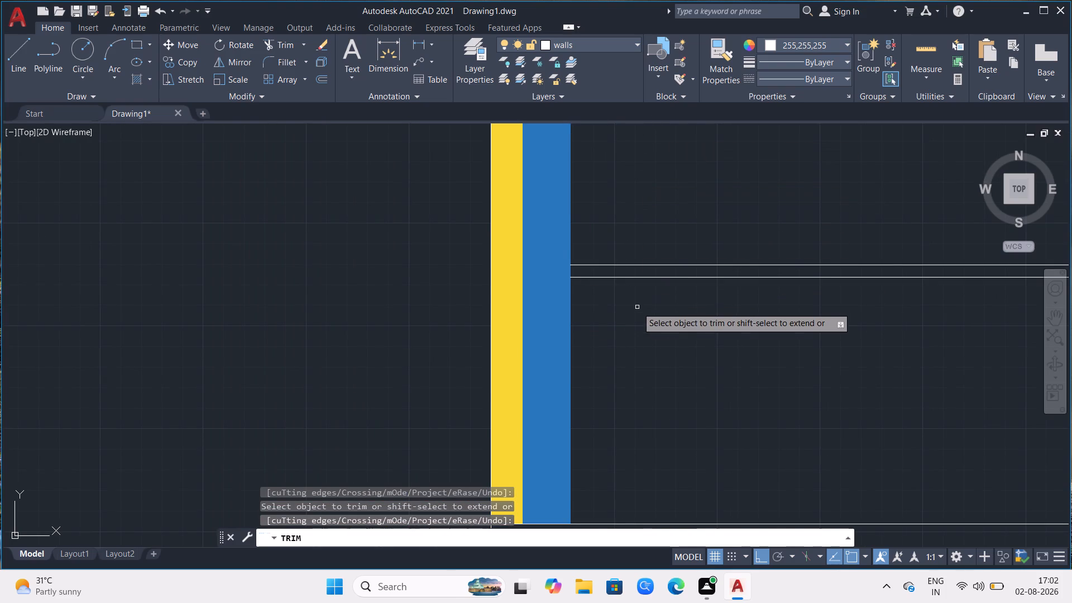
pyautogui.scroll(-1, 636, 307)
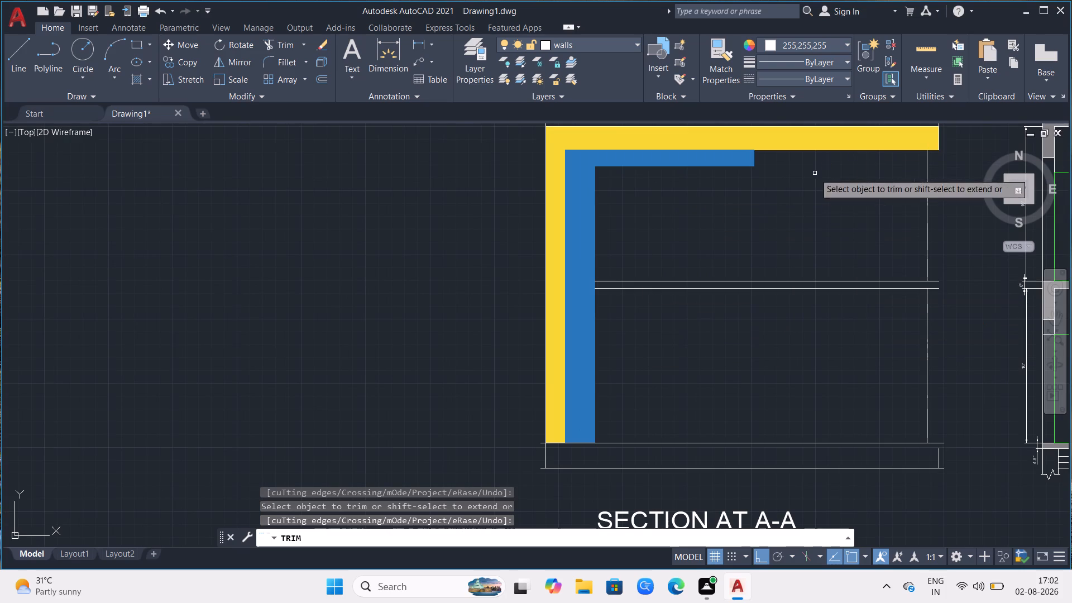
# Start a line from the blue top band's lower end corner with a short outward horizontal segment, drawing and undoing a downward segment of about 11.3".
pyautogui.click(12, 46)
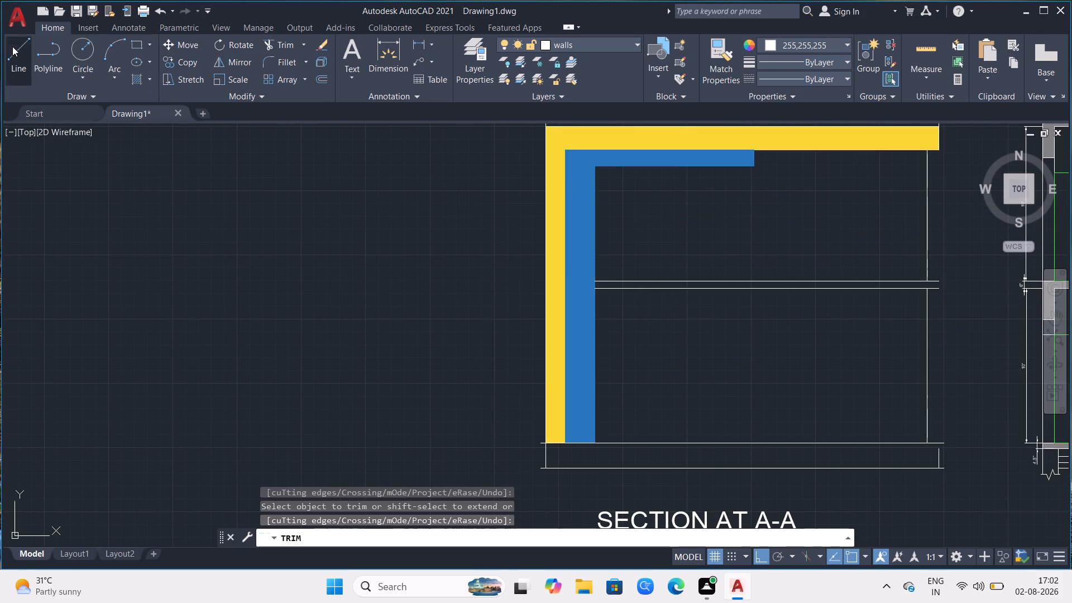
pyautogui.click(758, 168)
pyautogui.click(768, 168)
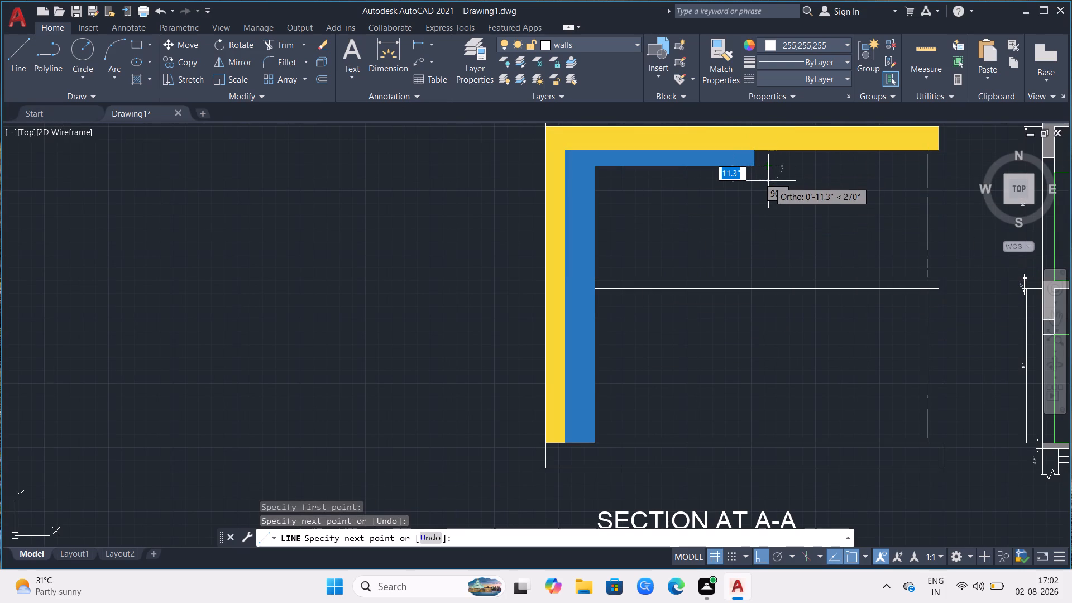
pyautogui.click(768, 181)
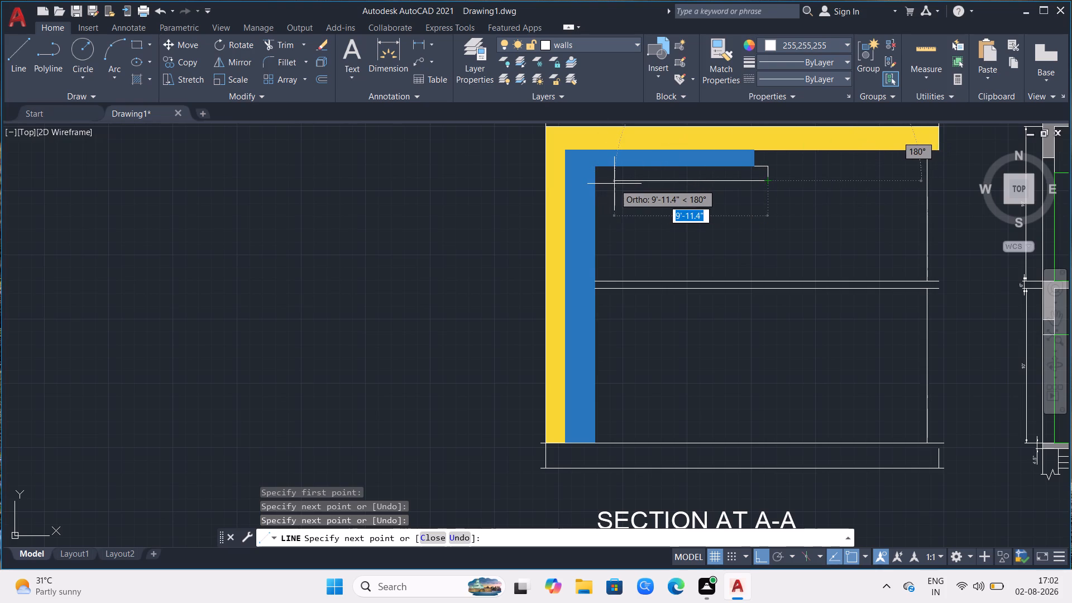
pyautogui.hotkey('ctrl', 'z')
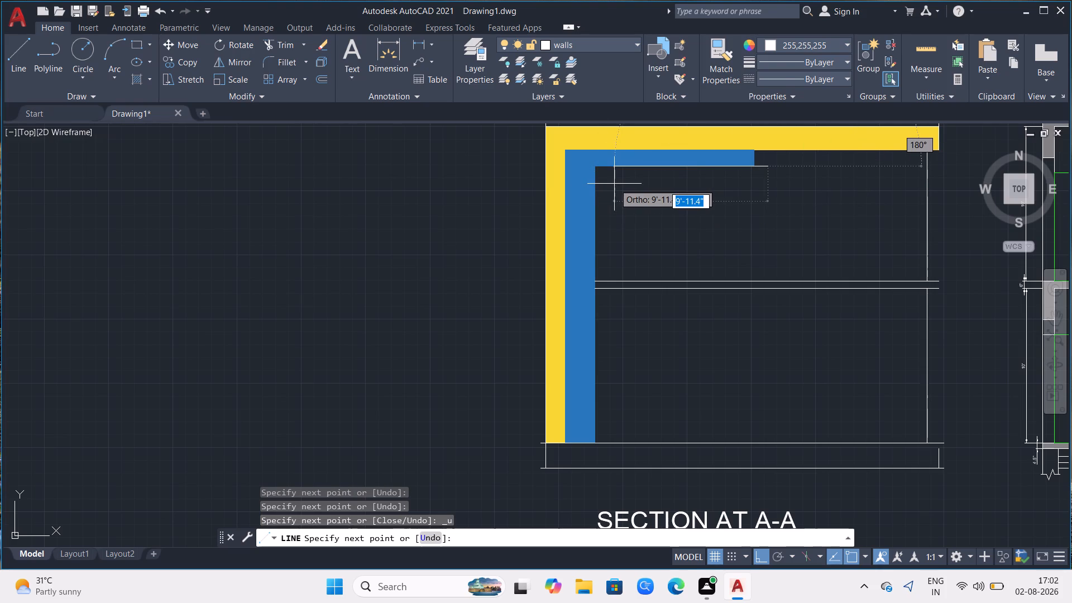
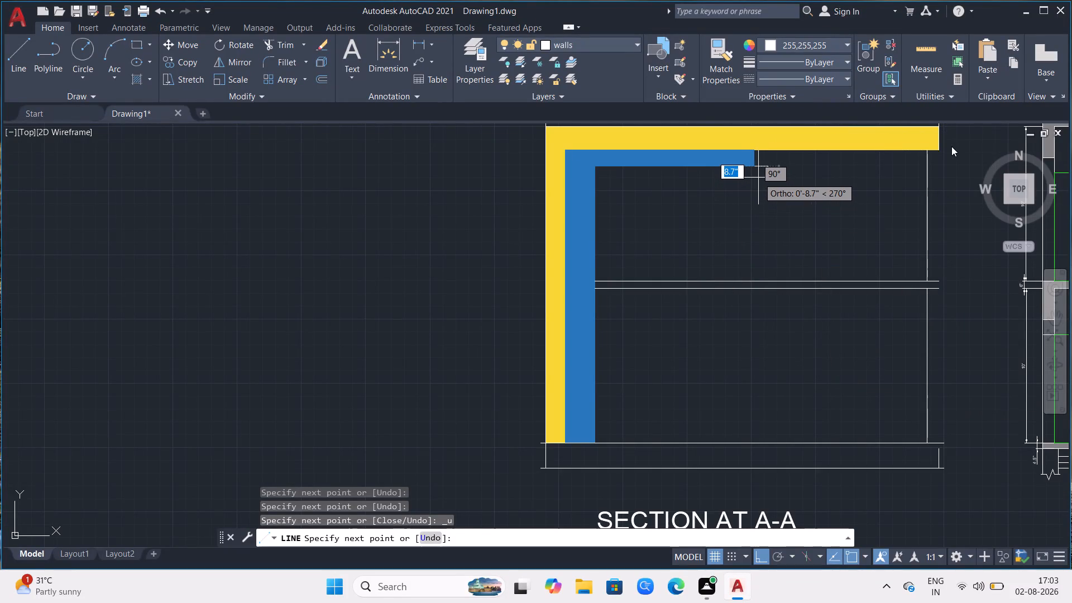
# Continue the band outline about 8.7" down, about 10'-3.8" back beneath the blue top band, and about 17'-2.5" down to the ground line.
pyautogui.click(758, 178)
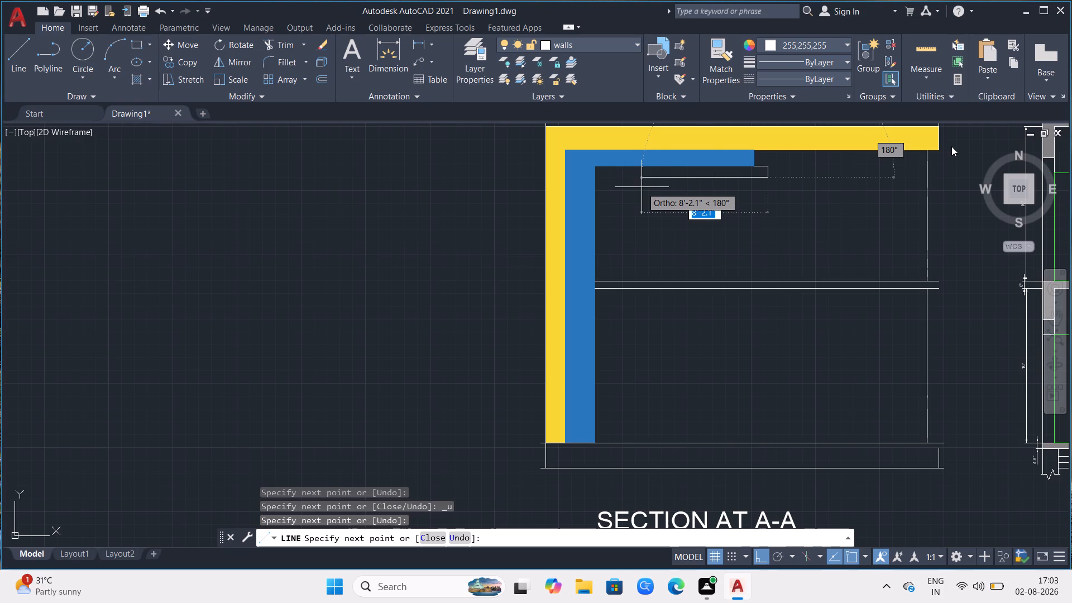
pyautogui.click(609, 195)
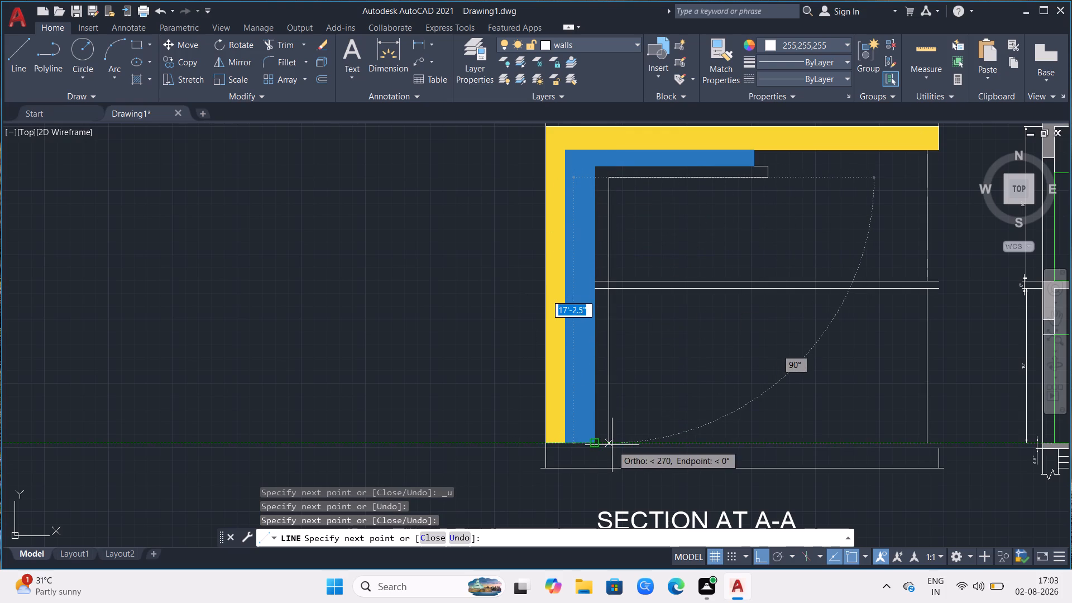
pyautogui.click(612, 445)
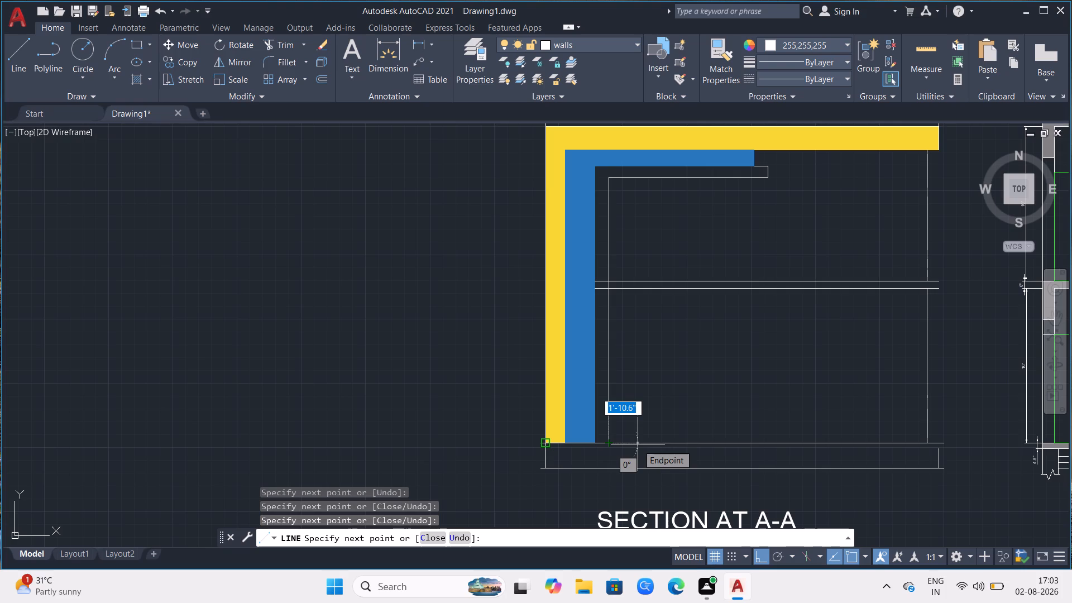
pyautogui.press('Escape')
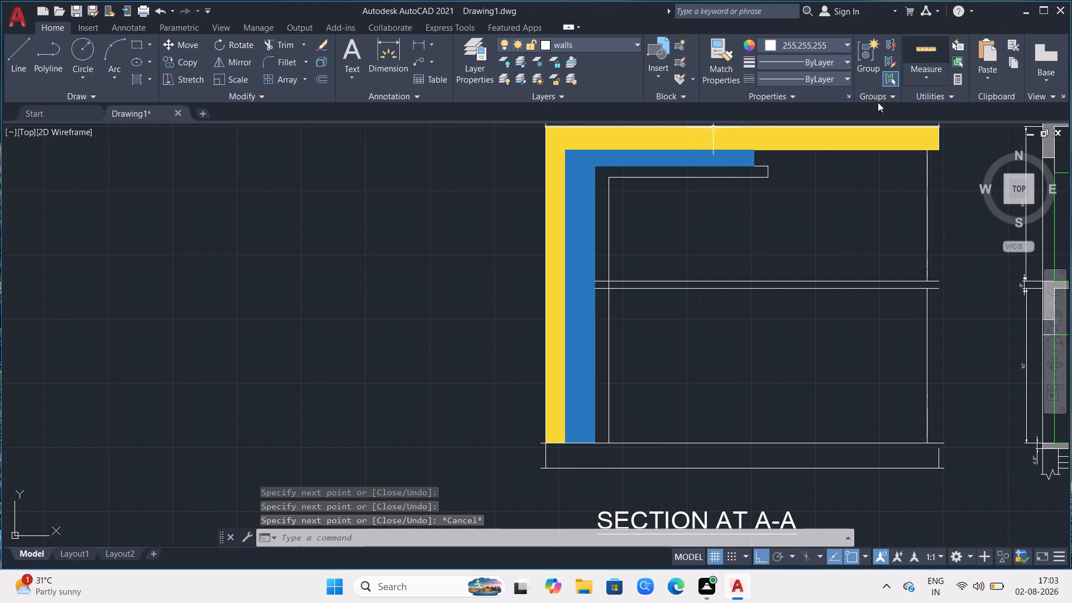
# Replace the outline's short vertical end line with a new one about 8.7" long, closer to the blue top band's end.
pyautogui.click(769, 170)
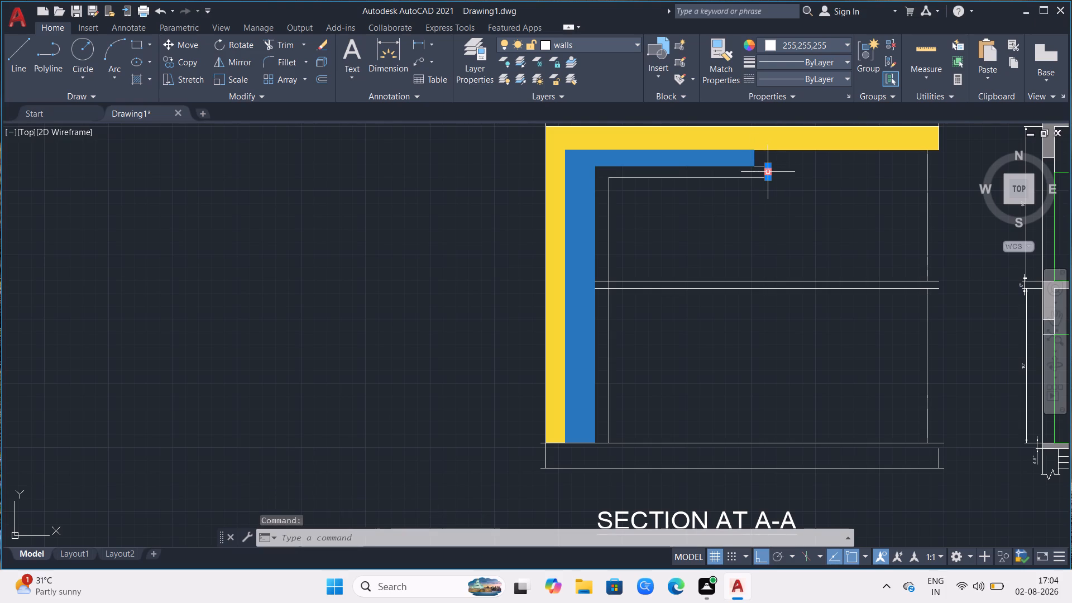
pyautogui.press('Delete')
pyautogui.scroll(1, 776, 188)
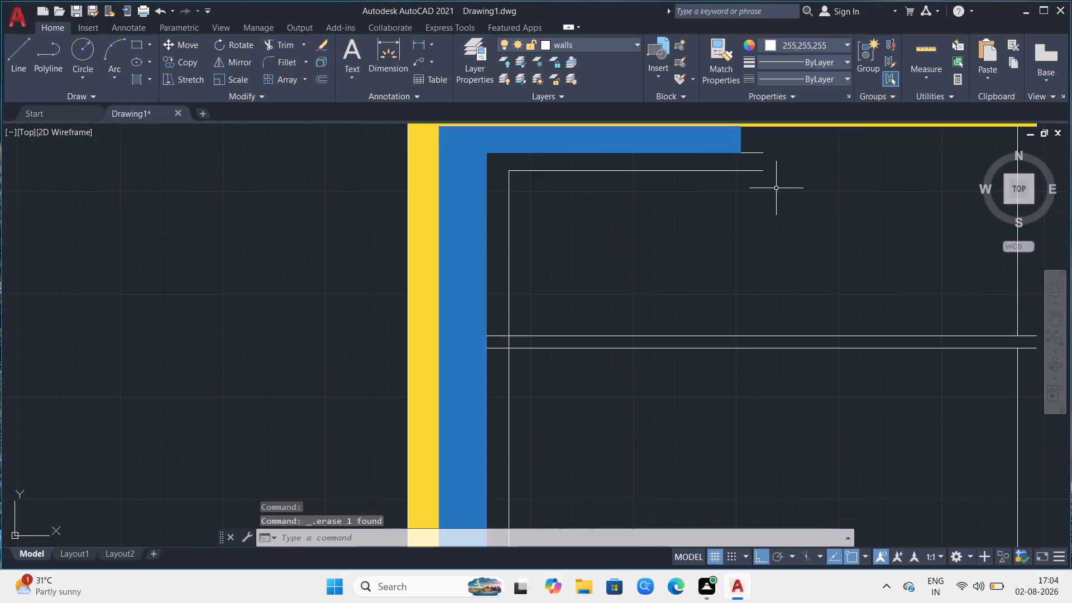
pyautogui.click(14, 48)
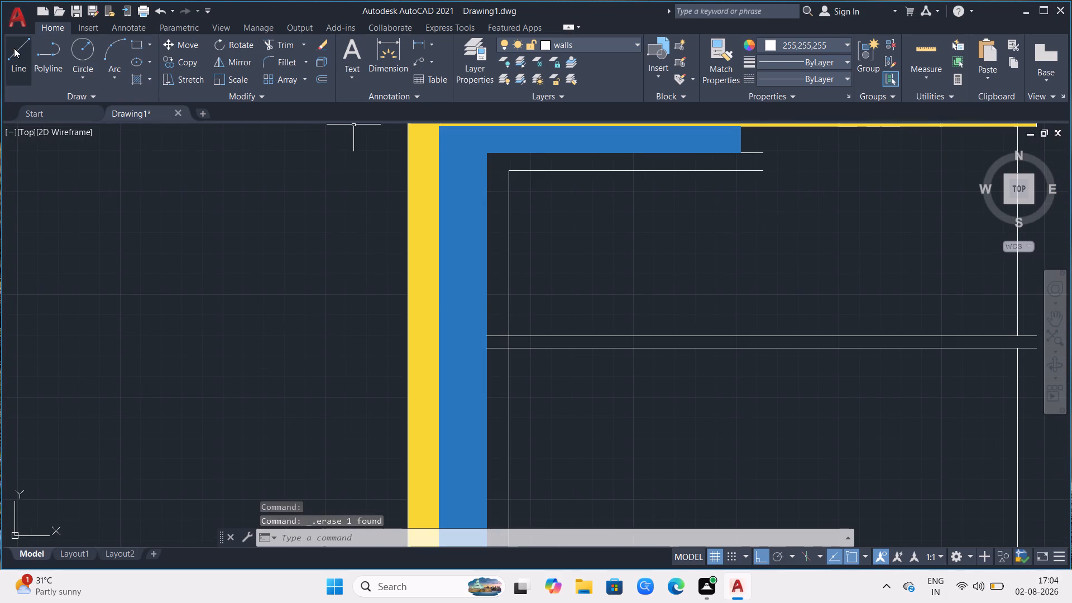
pyautogui.click(748, 154)
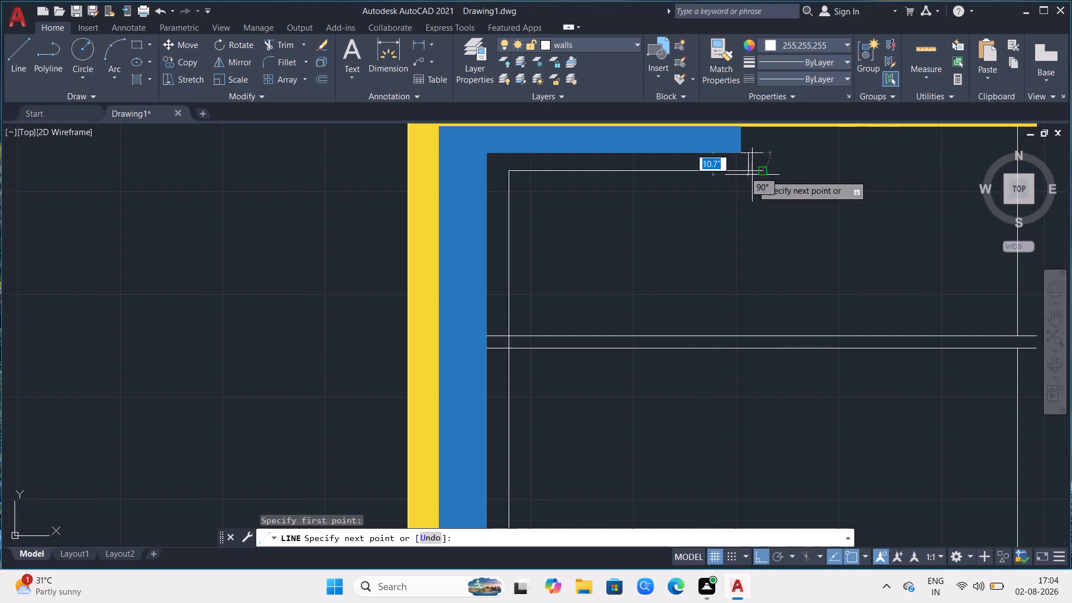
pyautogui.scroll(3, 752, 175)
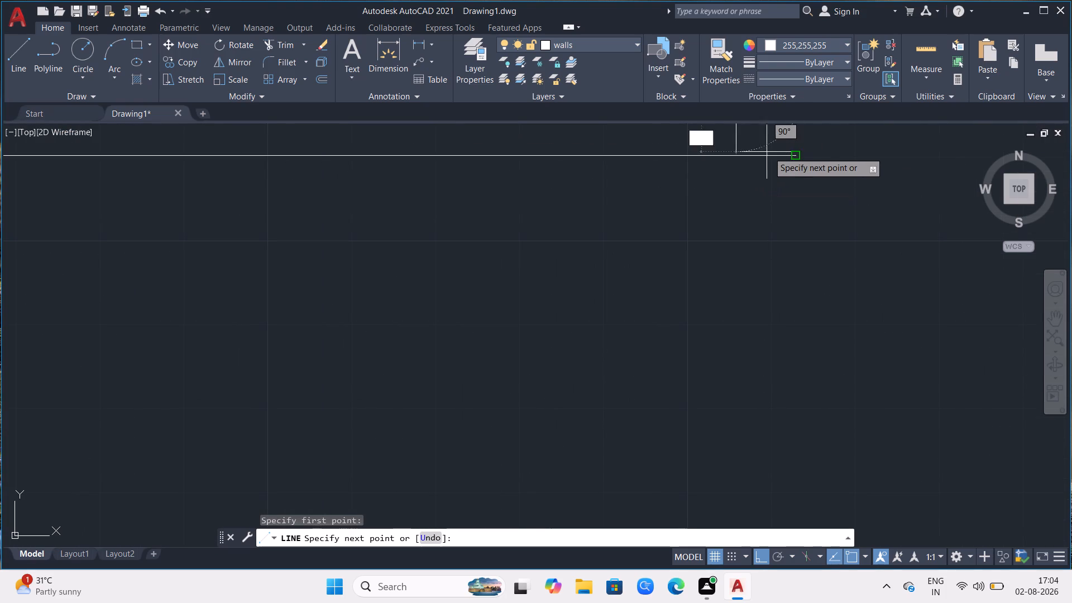
pyautogui.click(735, 156)
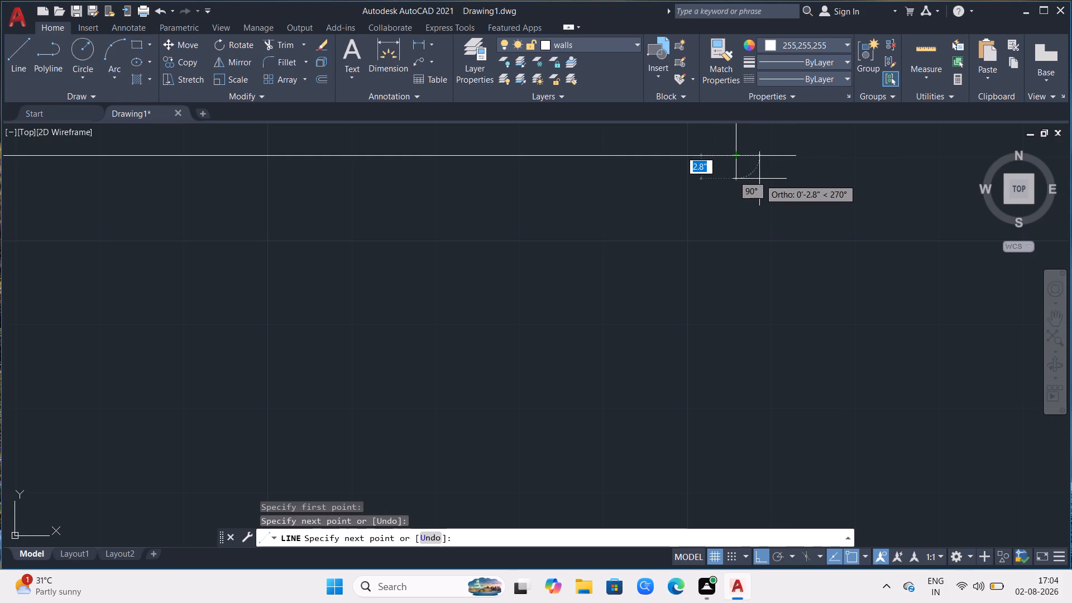
pyautogui.press('Escape')
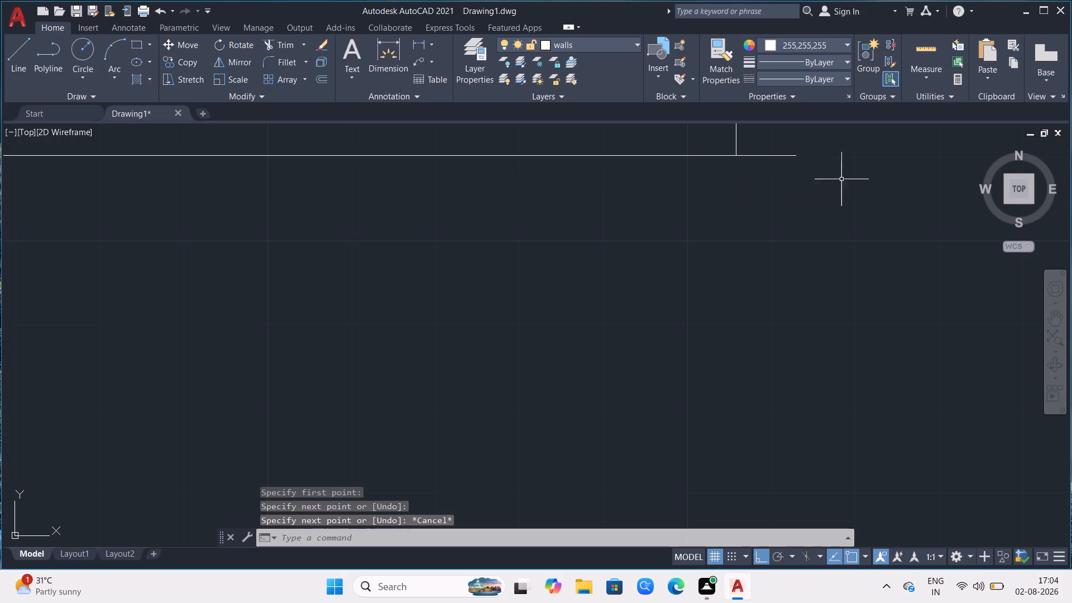
# Trim the overhangs of the outline's two horizontal lines beyond the new vertical end line.
pyautogui.scroll(-2, 808, 178)
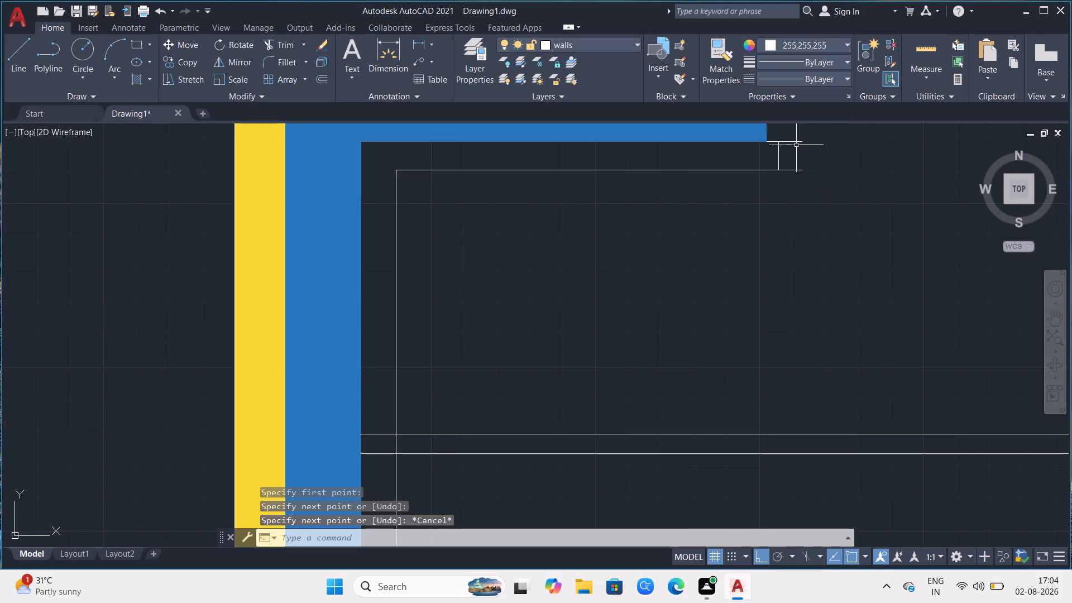
pyautogui.write('TR')
pyautogui.press('Return')
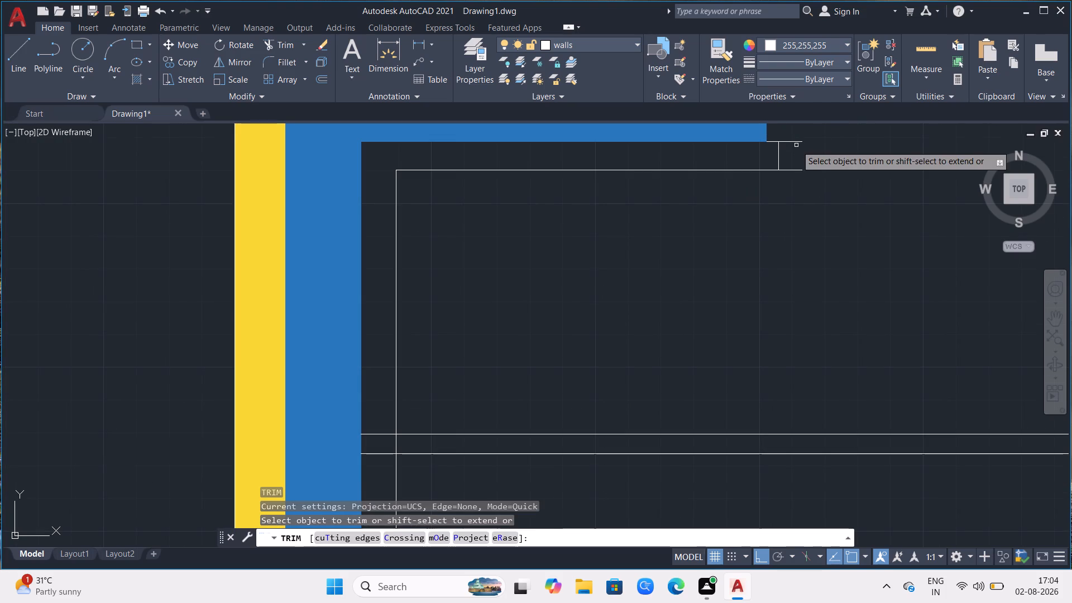
pyautogui.click(802, 142)
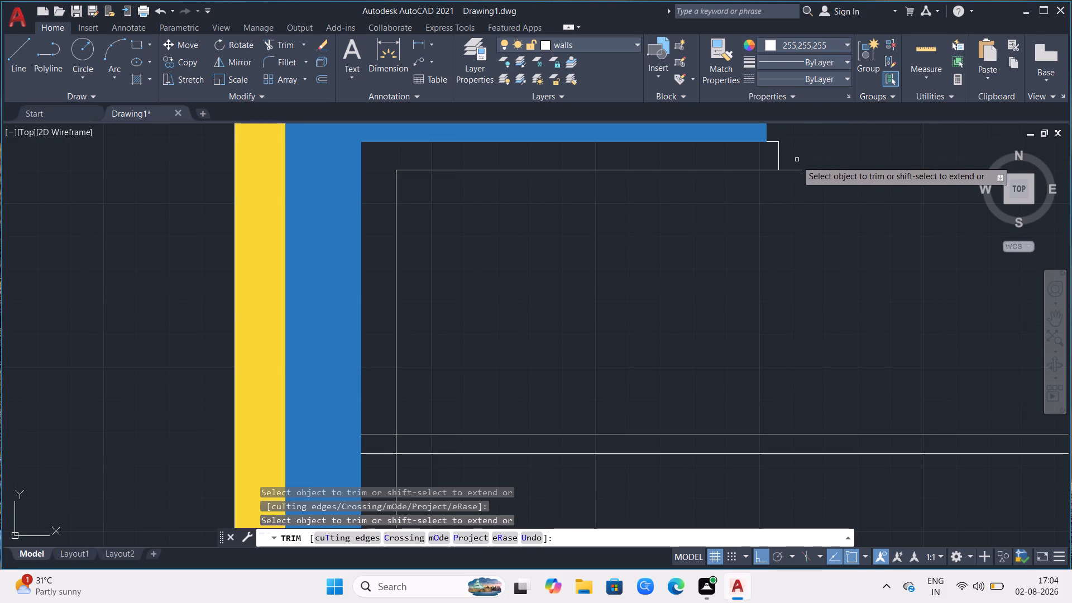
pyautogui.click(796, 170)
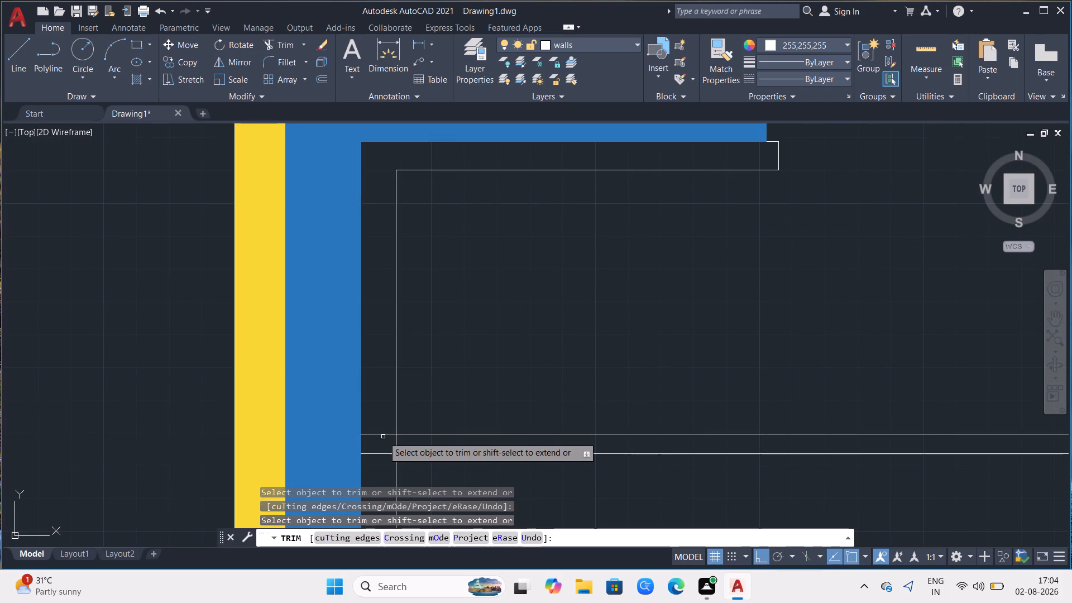
# Trim both floor slab lines between the vertical blue strip and the new outline's inner vertical line.
pyautogui.click(383, 436)
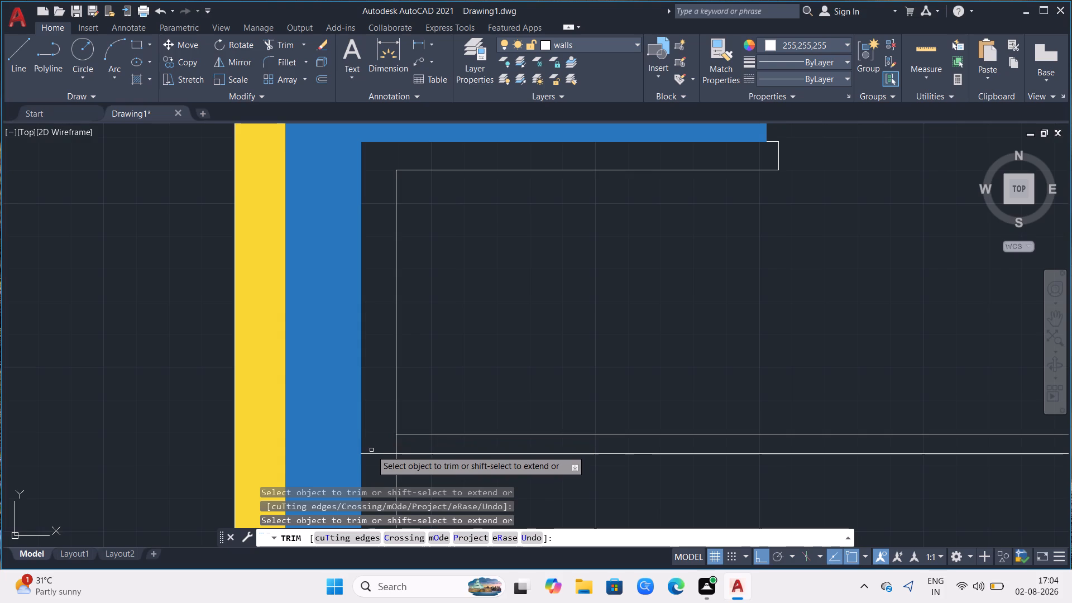
pyautogui.click(371, 453)
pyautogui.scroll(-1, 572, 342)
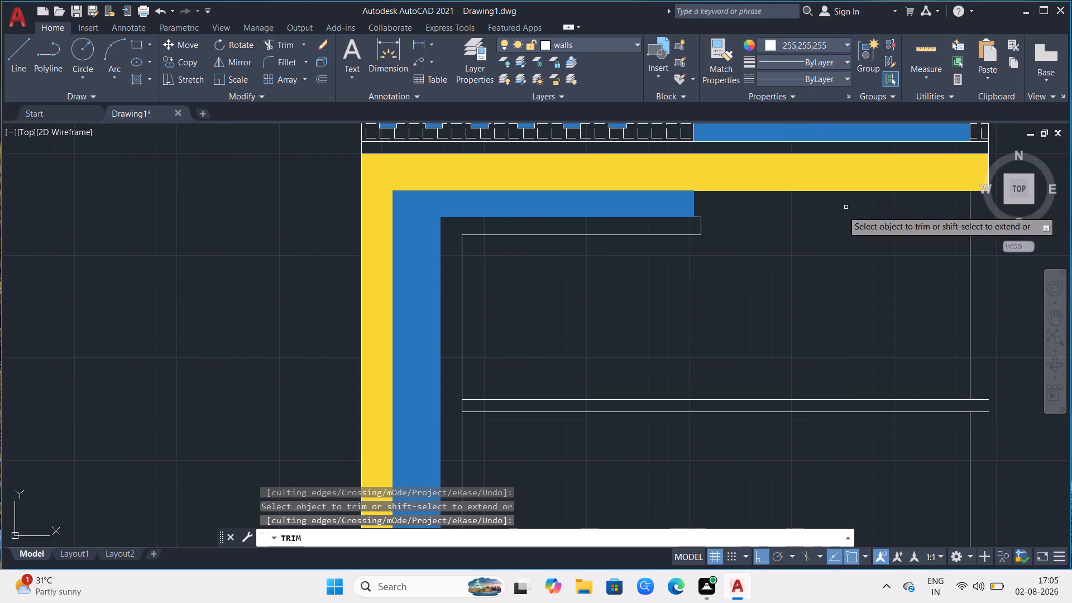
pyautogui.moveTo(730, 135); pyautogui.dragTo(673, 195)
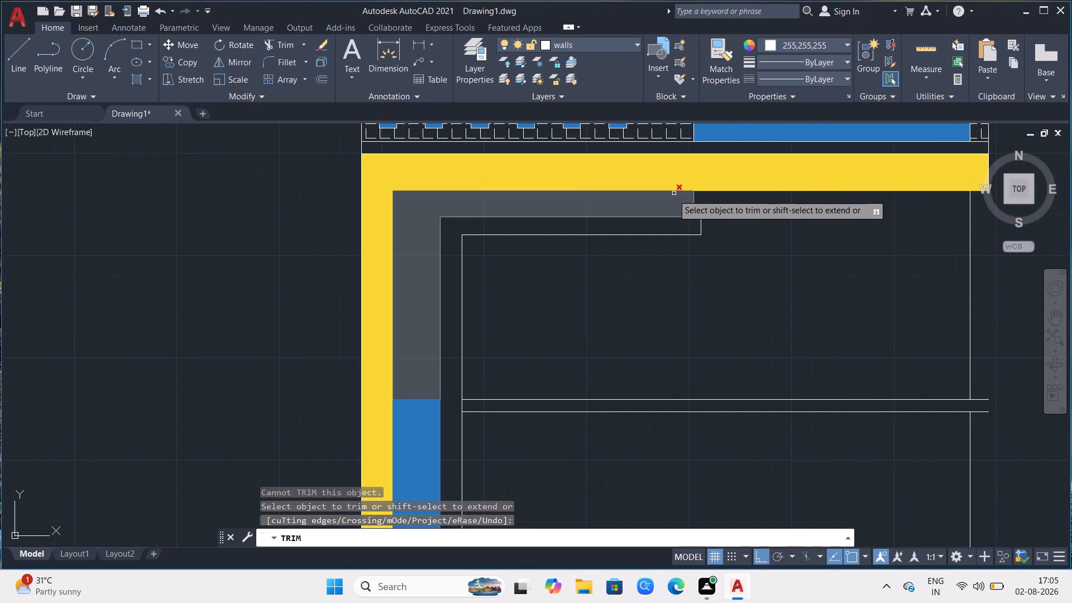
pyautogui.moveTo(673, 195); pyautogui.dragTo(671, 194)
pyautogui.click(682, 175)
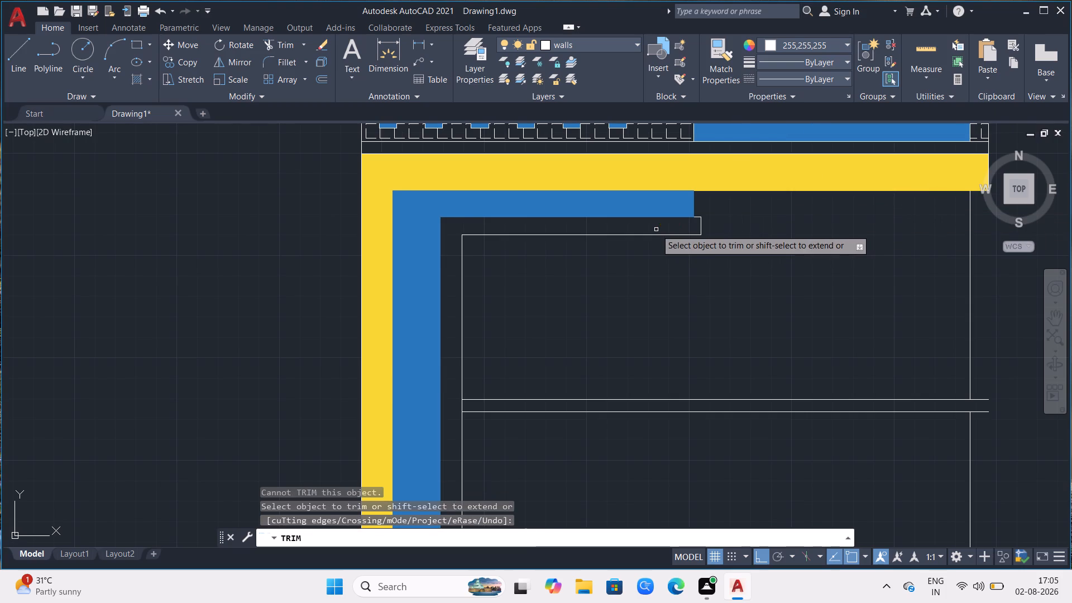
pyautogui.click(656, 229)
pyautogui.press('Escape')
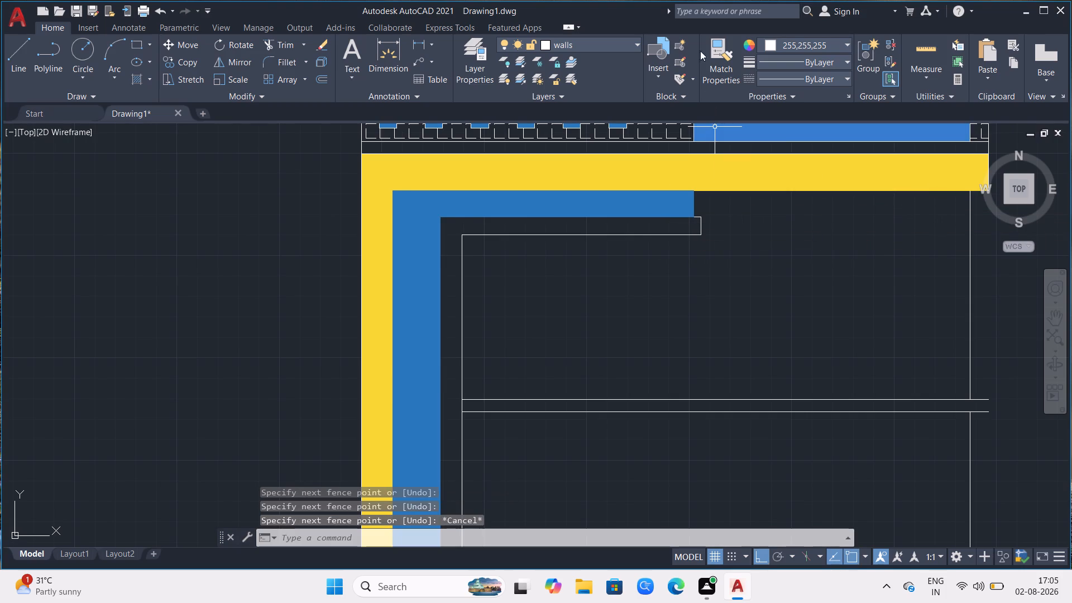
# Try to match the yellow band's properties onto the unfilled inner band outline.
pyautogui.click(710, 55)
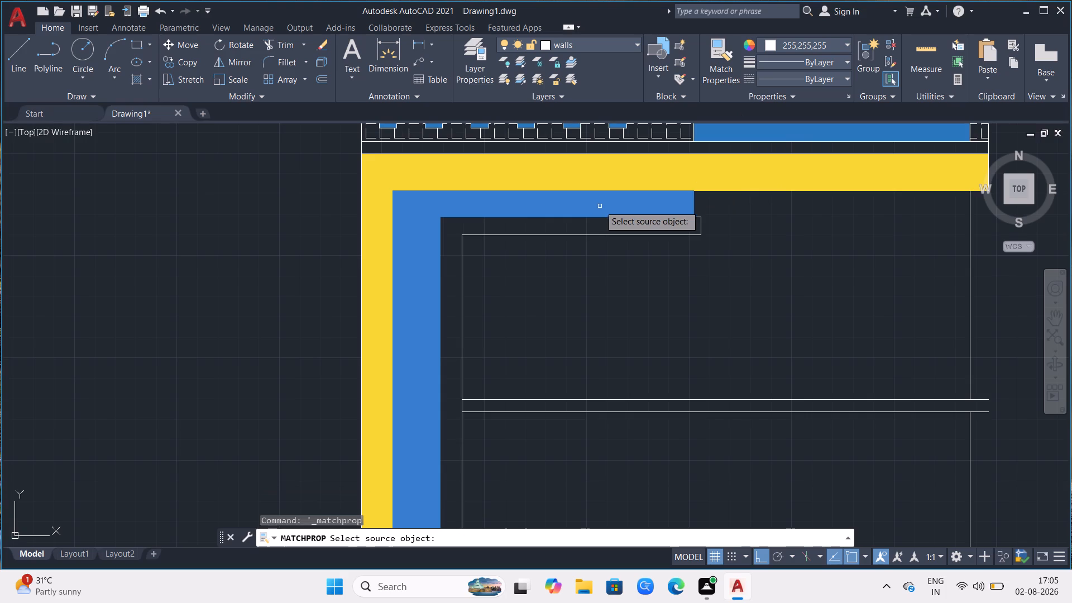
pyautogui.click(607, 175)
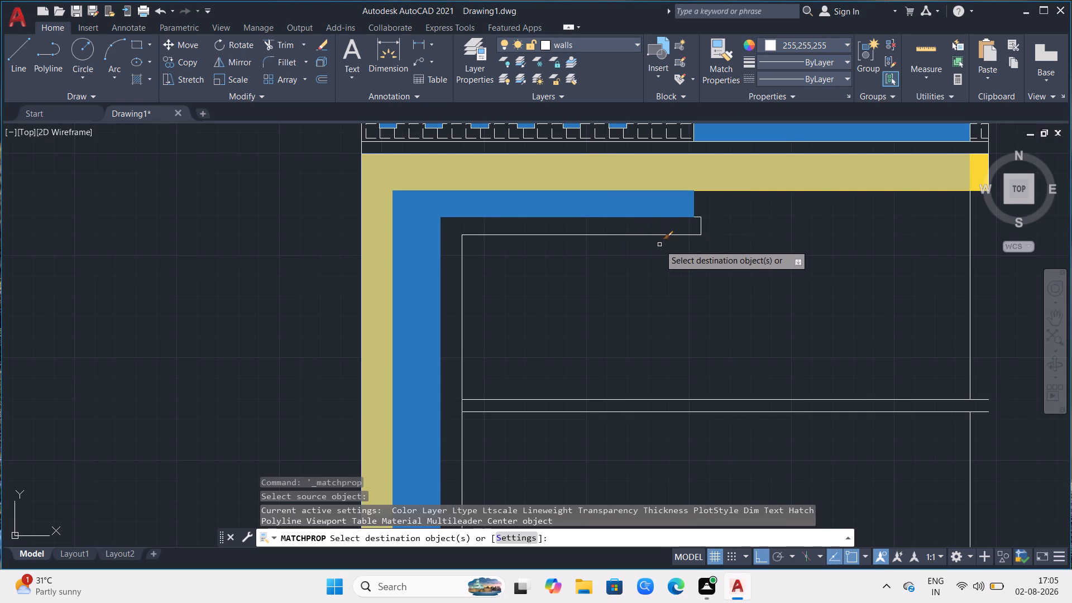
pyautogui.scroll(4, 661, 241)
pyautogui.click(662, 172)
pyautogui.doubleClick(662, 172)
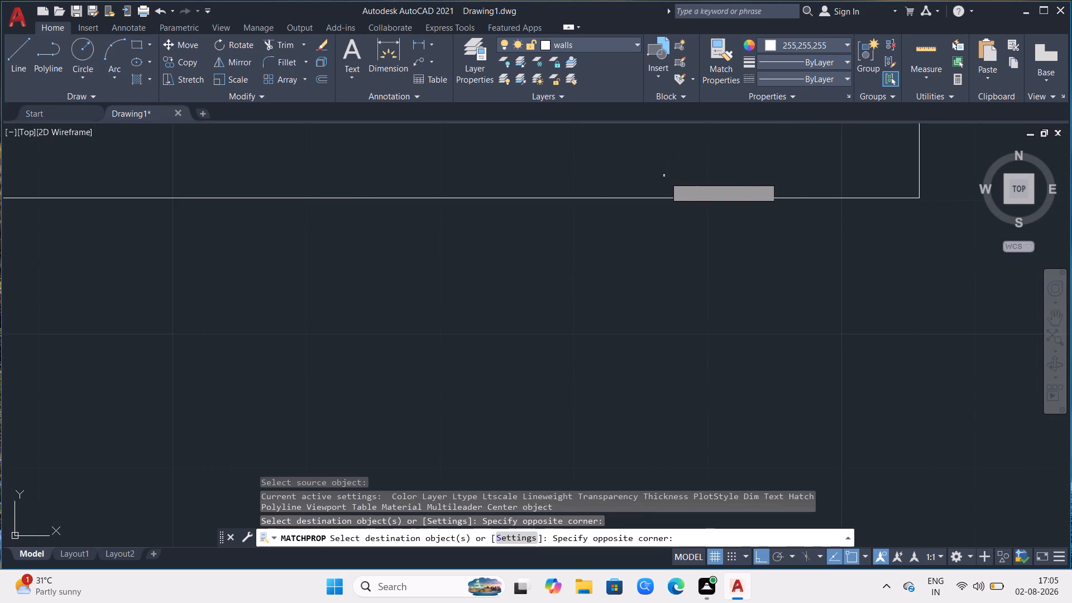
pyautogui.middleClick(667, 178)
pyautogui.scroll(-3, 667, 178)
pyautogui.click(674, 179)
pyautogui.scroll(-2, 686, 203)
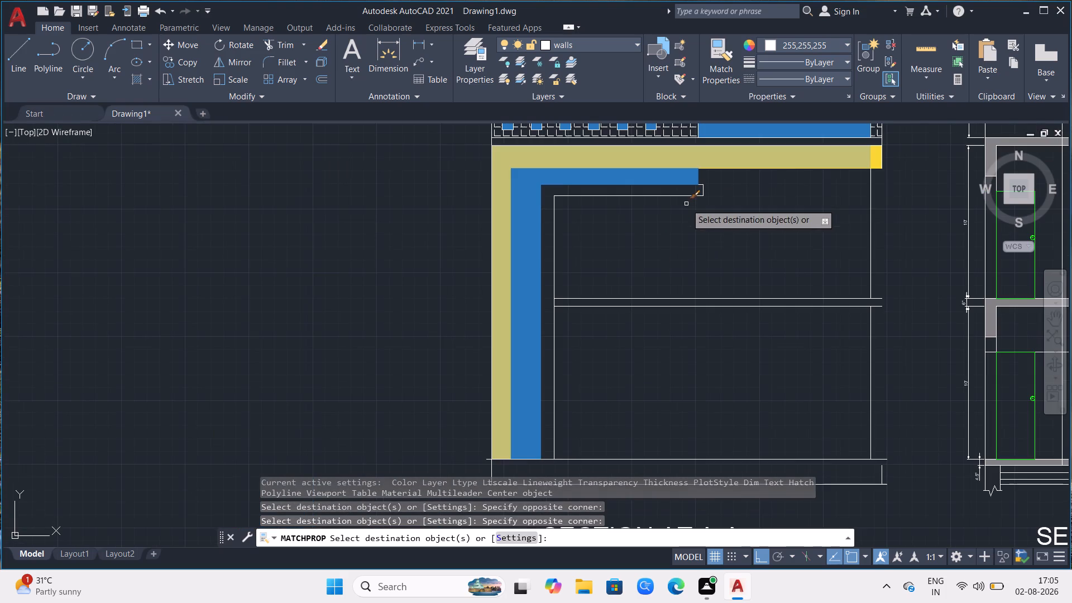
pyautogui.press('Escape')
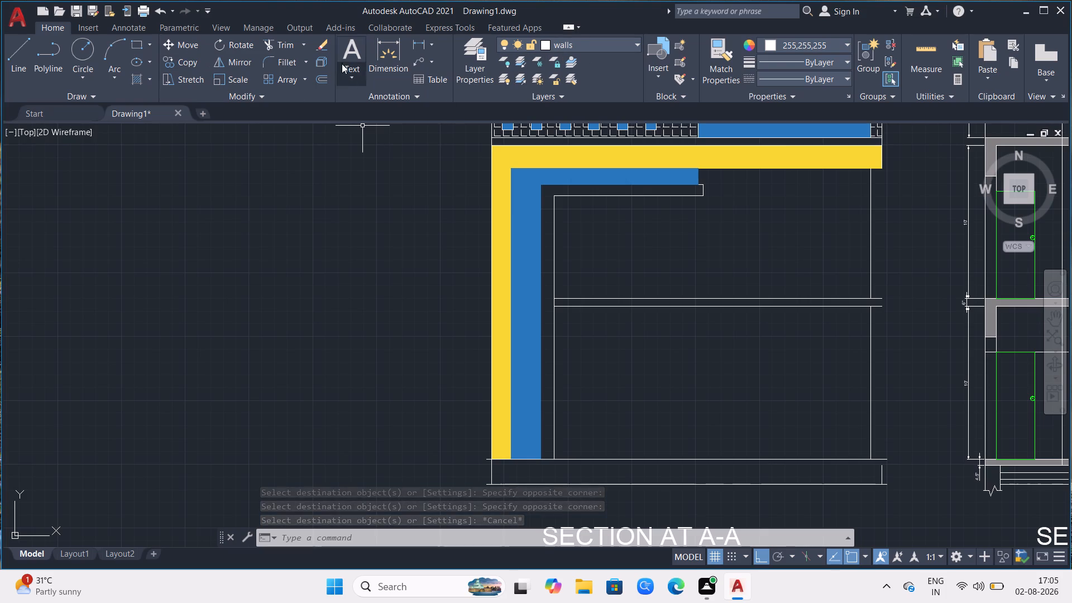
# Fill the inner L-shaped band outline with a solid hatch in colour 39,118,187.
pyautogui.click(142, 80)
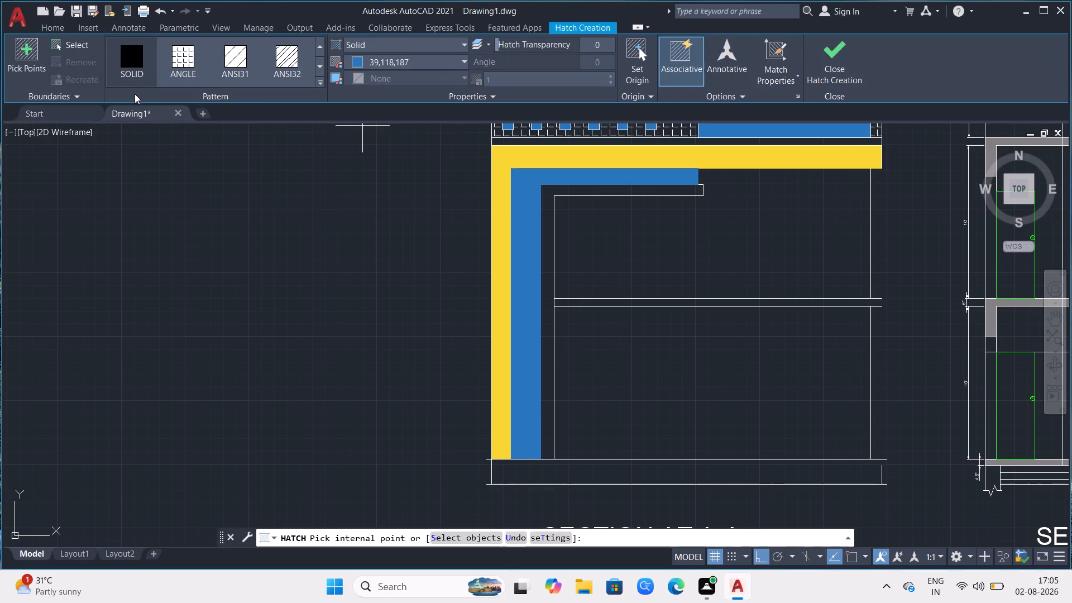
pyautogui.click(125, 74)
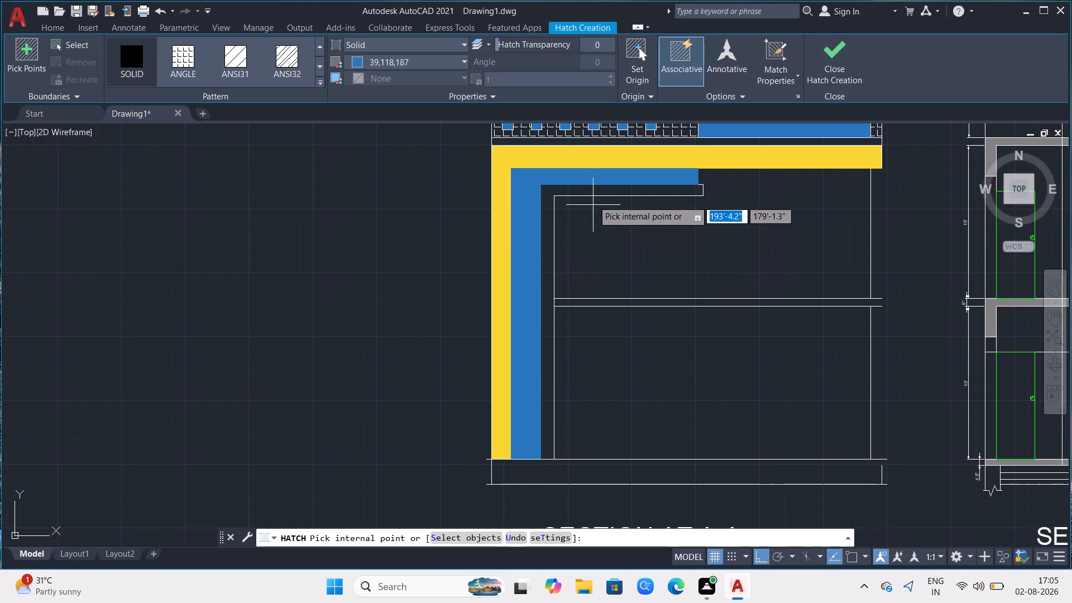
pyautogui.click(545, 212)
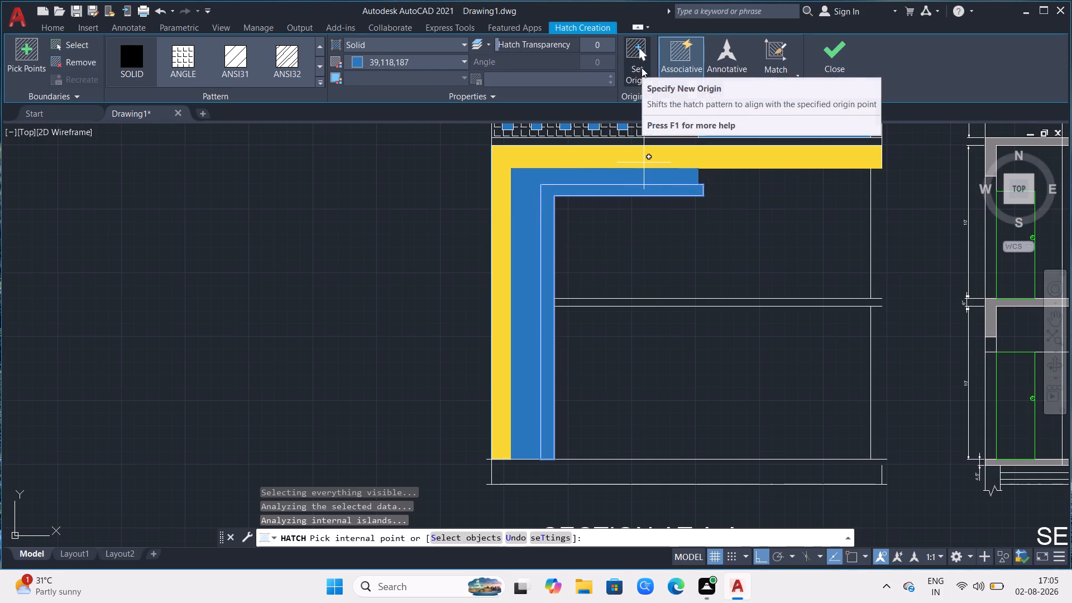
pyautogui.press('Escape')
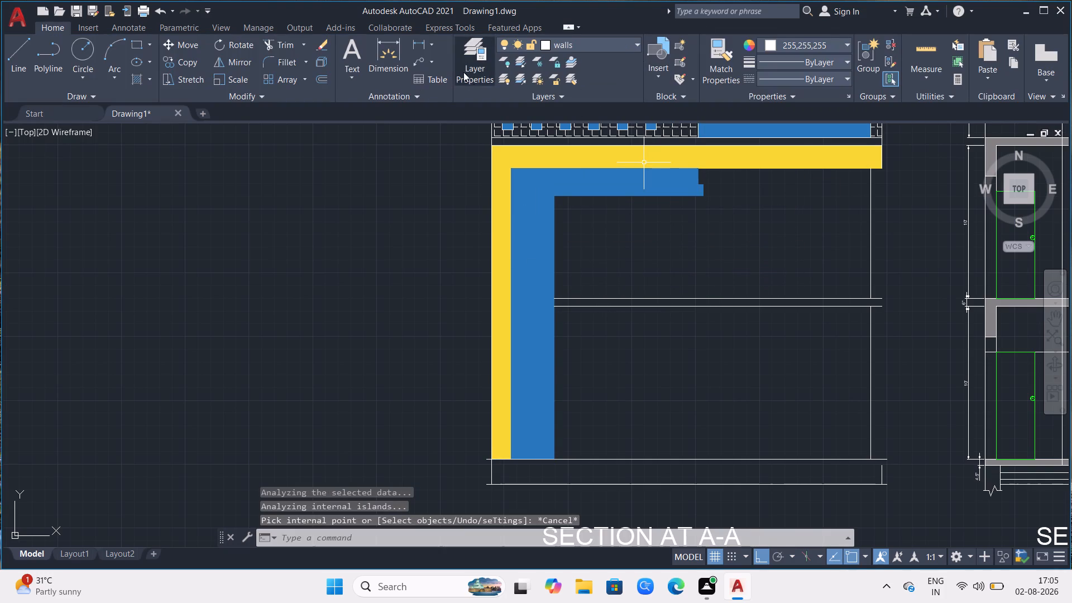
# Match the outer yellow band's properties onto the new inner band hatch.
pyautogui.click(724, 44)
pyautogui.click(663, 156)
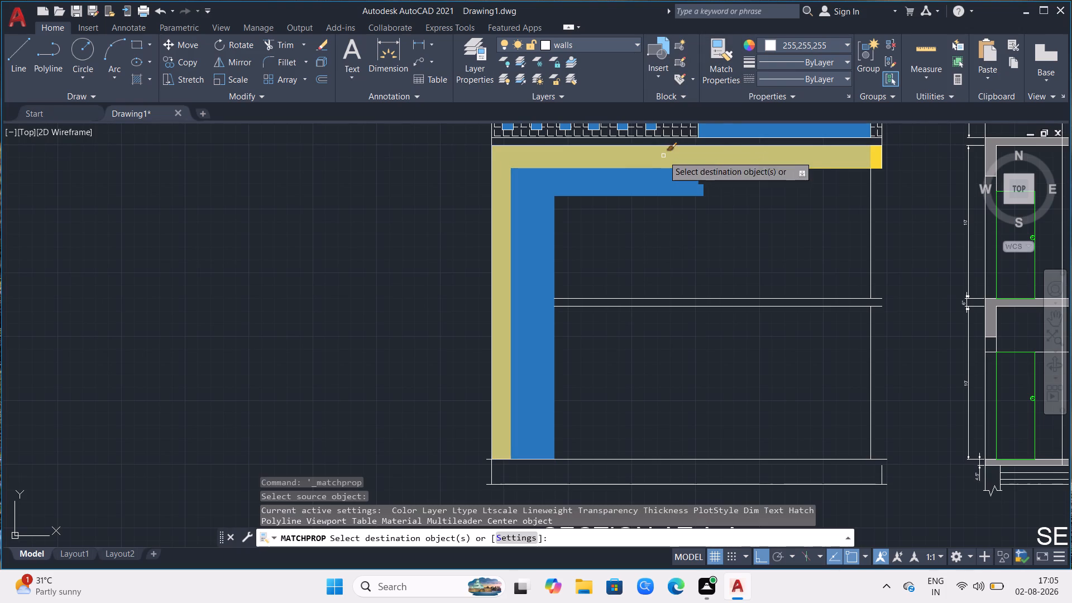
pyautogui.click(640, 192)
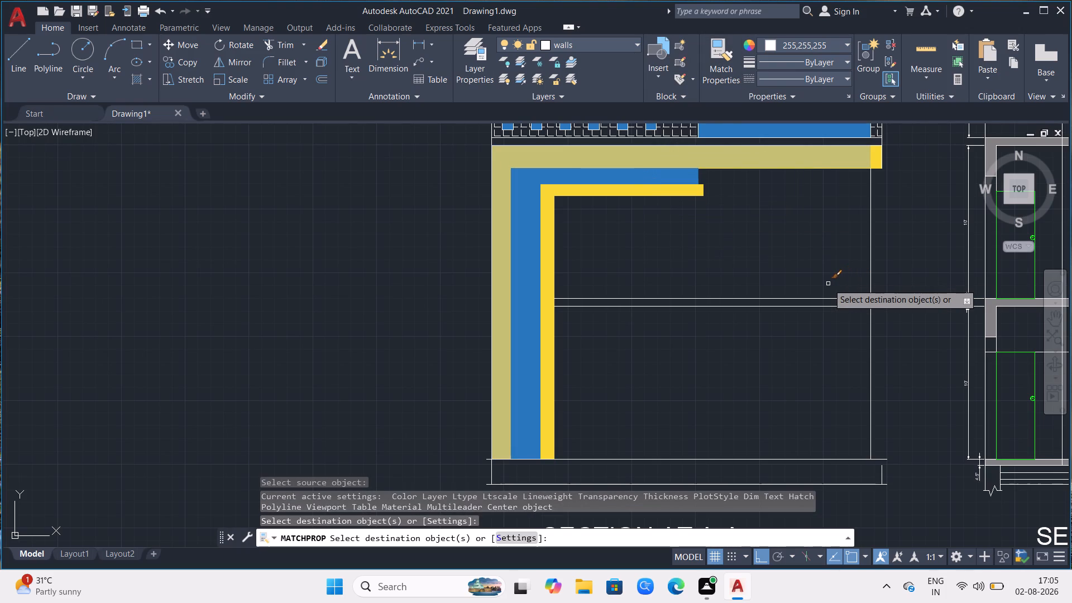
pyautogui.press('space')
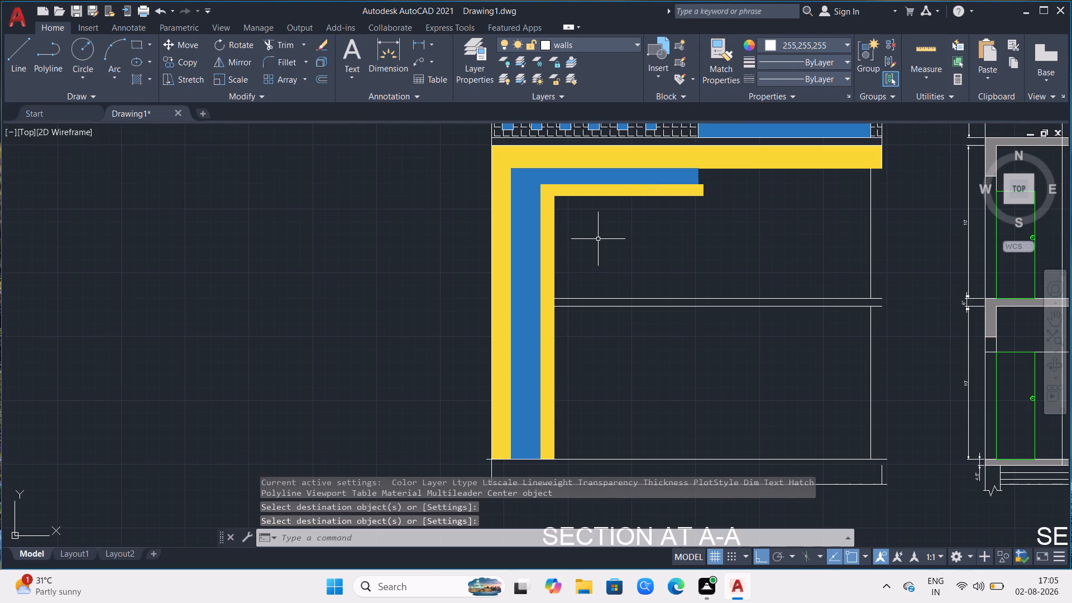
# Draw a vertical line from the inner yellow band's lower edge, aligned with the end of the blue band, down to the ground line.
pyautogui.scroll(-1, 584, 281)
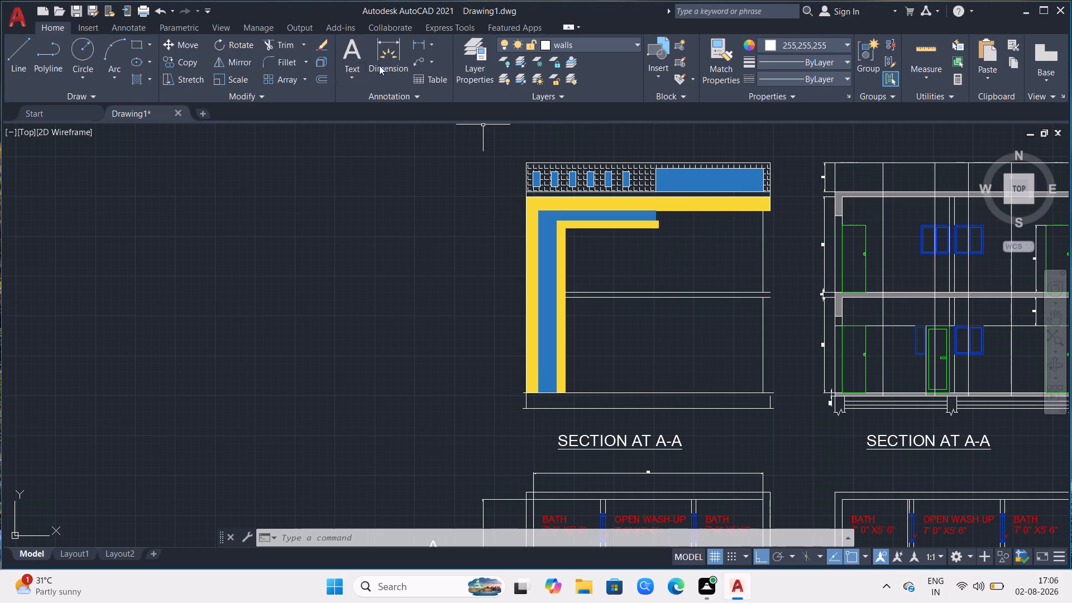
pyautogui.click(18, 66)
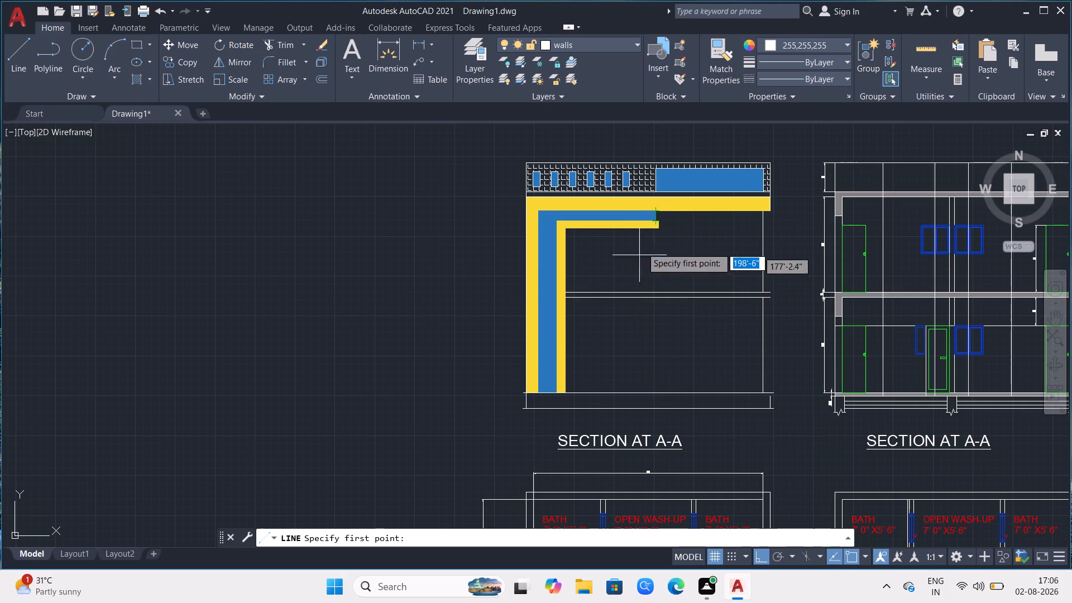
pyautogui.scroll(3, 659, 228)
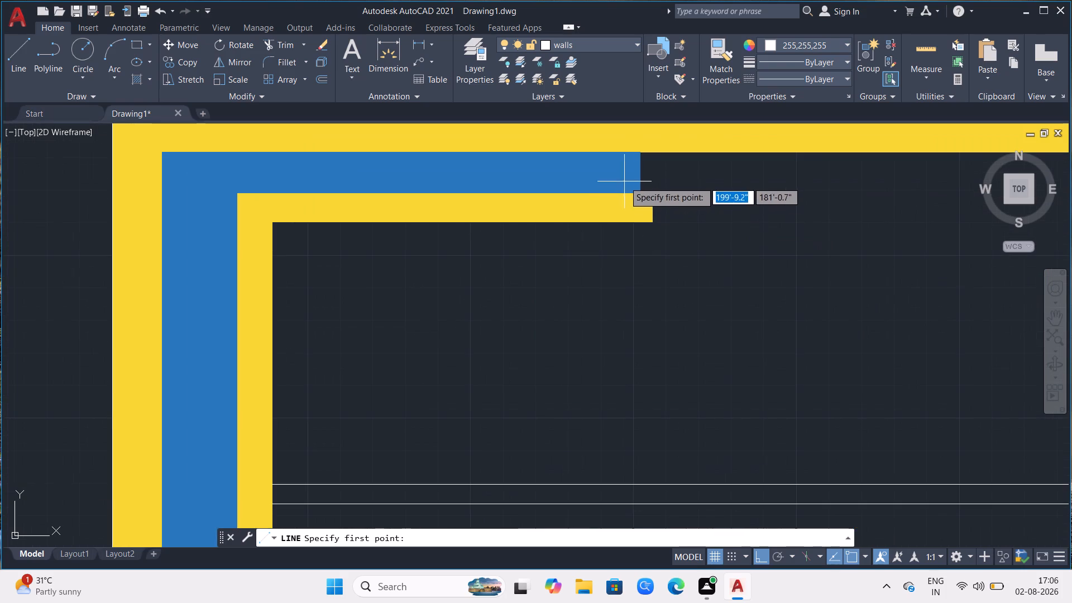
pyautogui.click(642, 226)
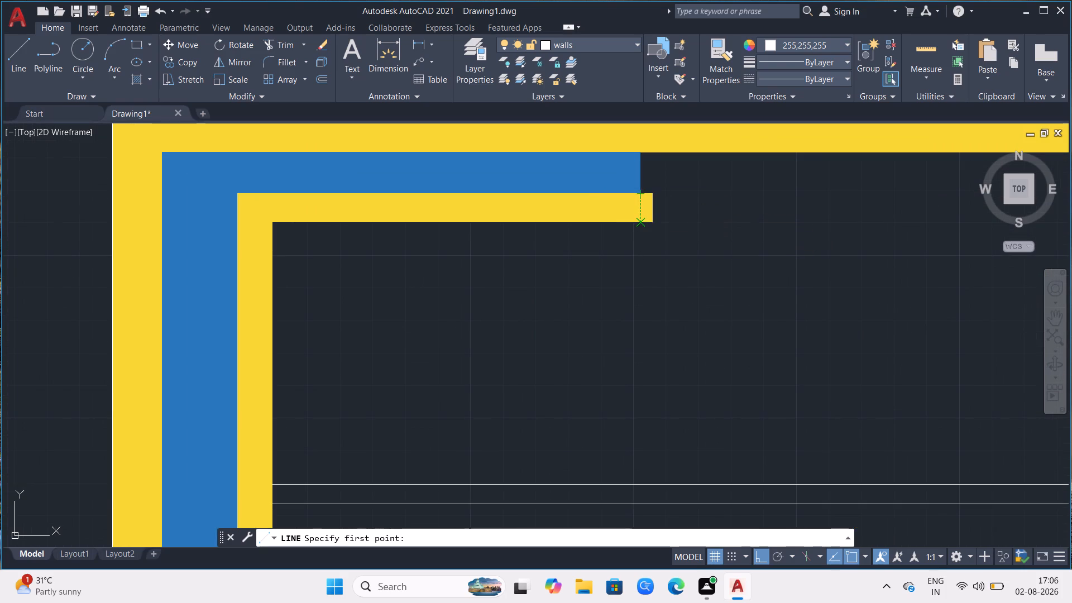
pyautogui.scroll(-5, 652, 391)
pyautogui.scroll(2, 638, 444)
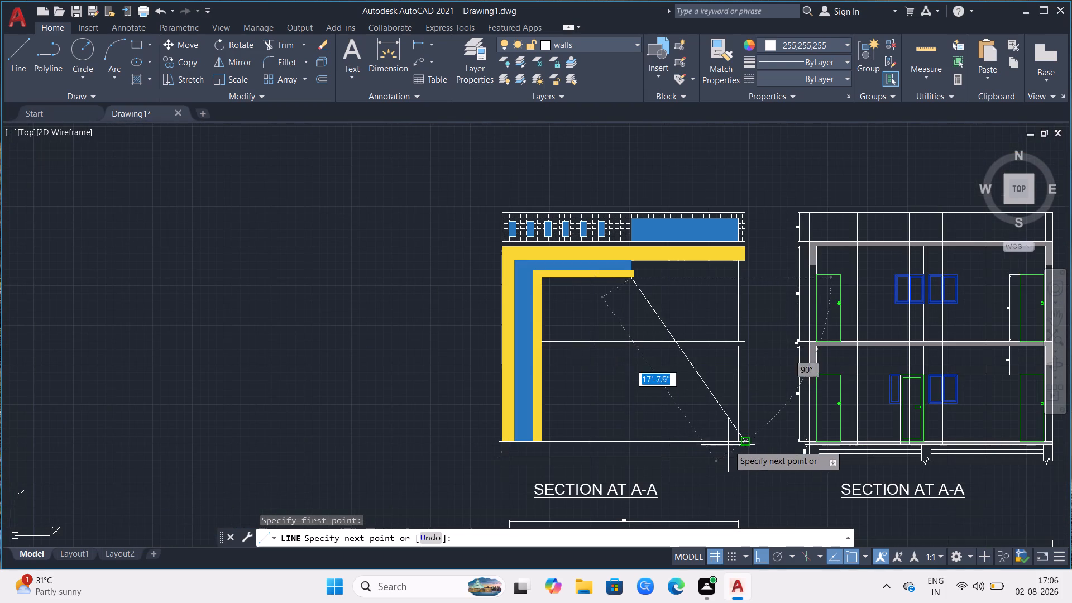
pyautogui.click(630, 444)
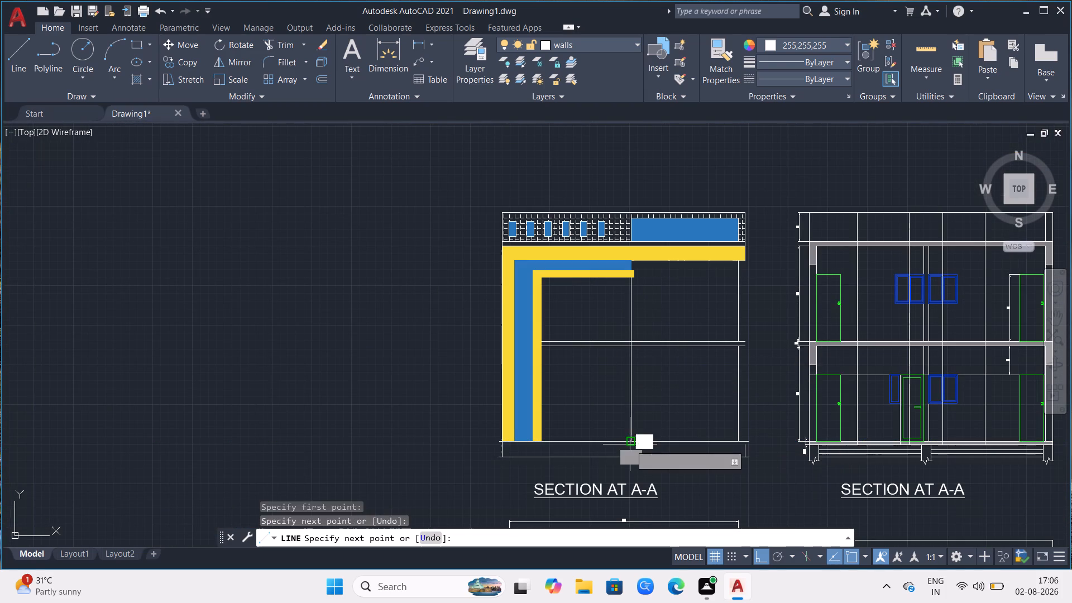
pyautogui.press('Escape')
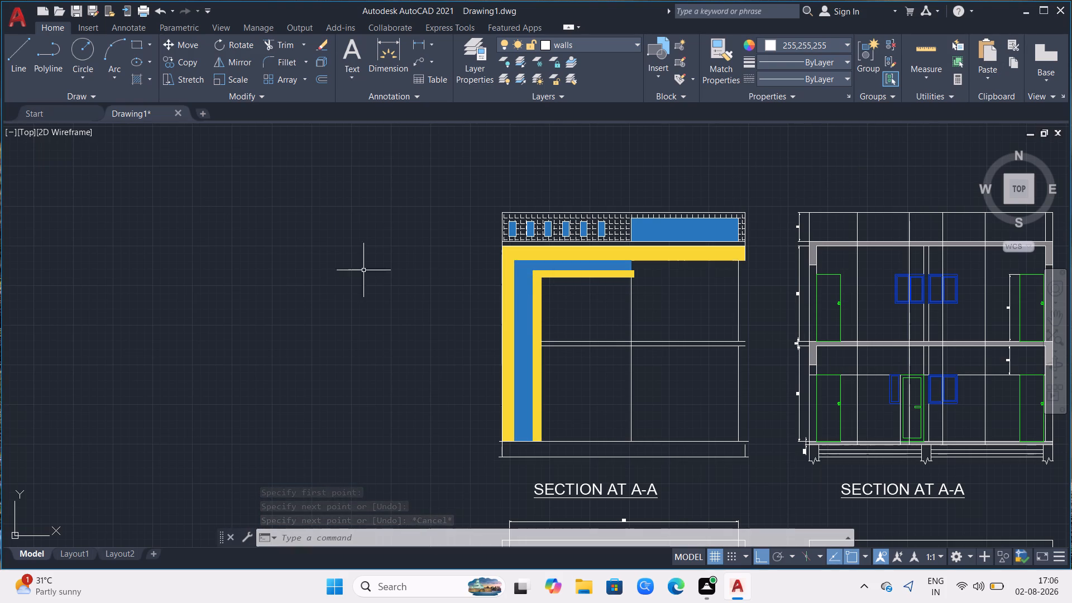
# Draw a second vertical line from the inner yellow band's lower edge, about 5' in from its free end, down to the ground line.
pyautogui.scroll(-1, 344, 333)
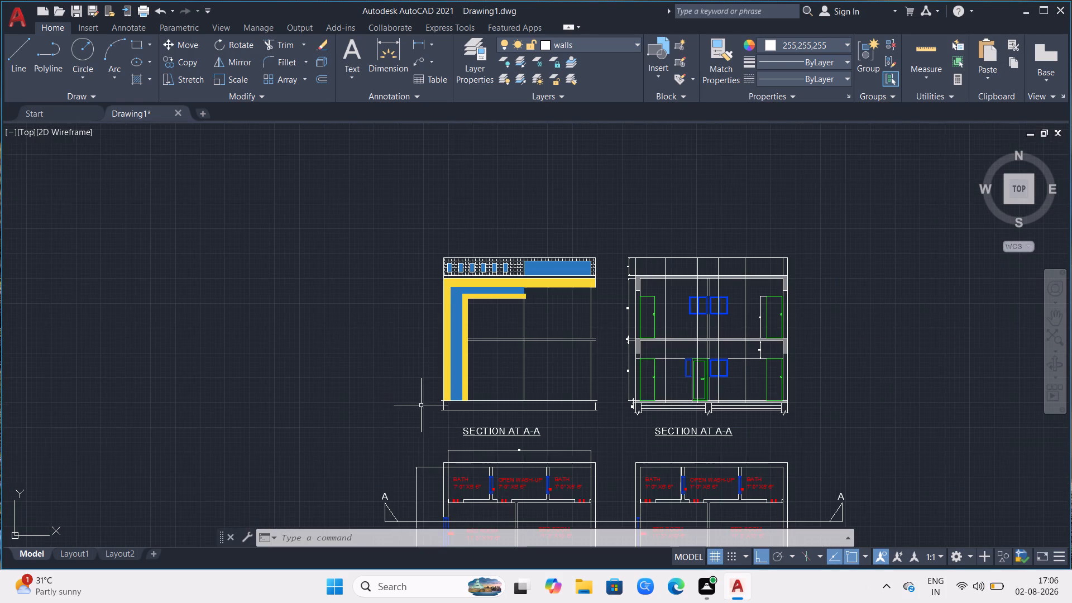
pyautogui.scroll(1, 554, 350)
pyautogui.scroll(2, 453, 389)
pyautogui.scroll(-2, 357, 346)
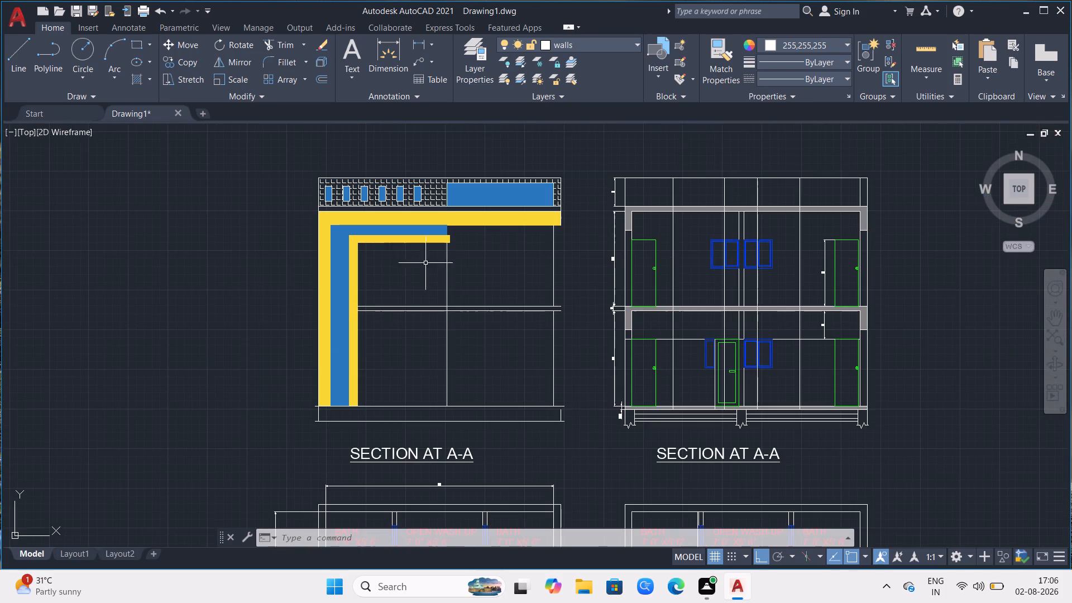
pyautogui.scroll(1, 433, 259)
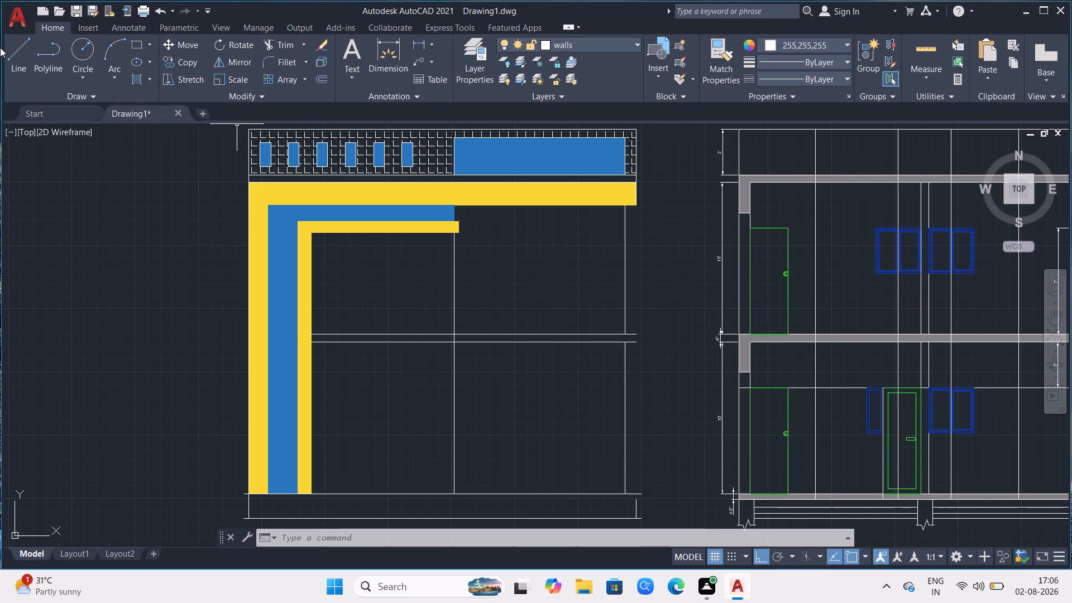
pyautogui.click(26, 51)
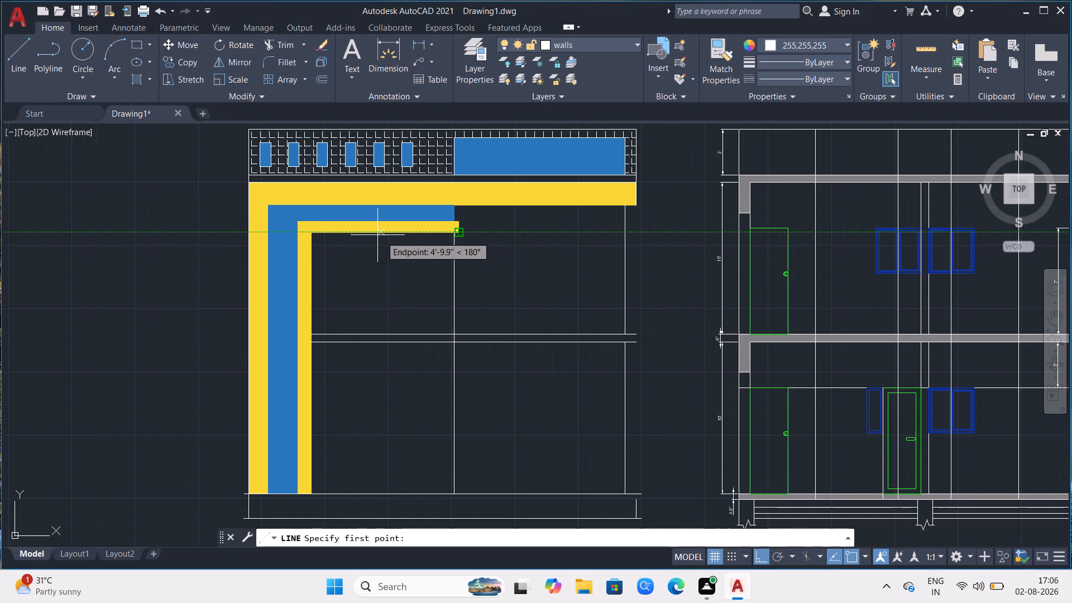
pyautogui.click(373, 234)
pyautogui.scroll(-2, 389, 337)
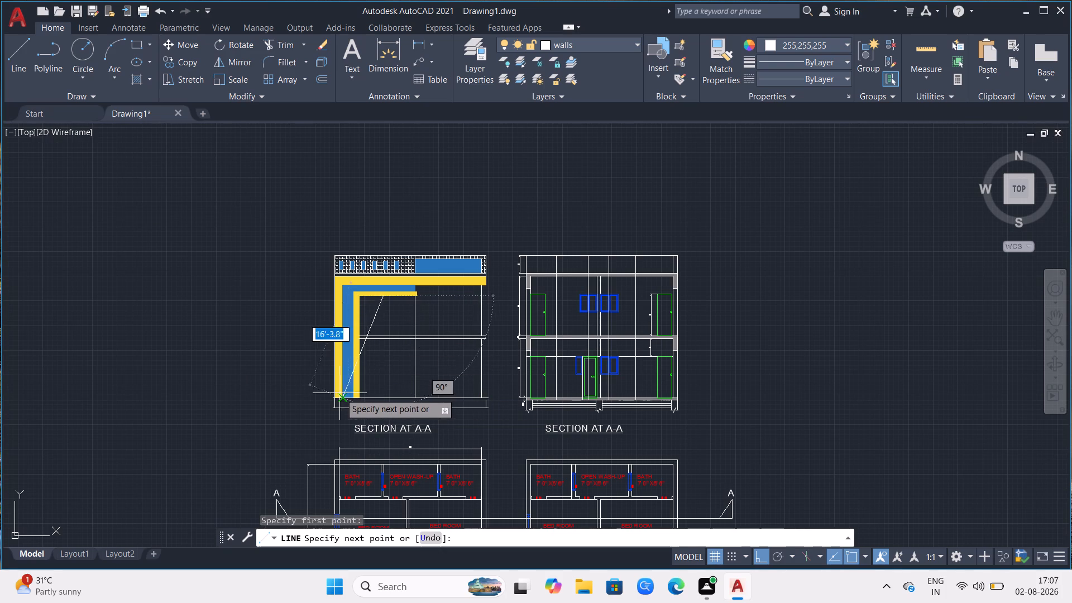
pyautogui.click(384, 398)
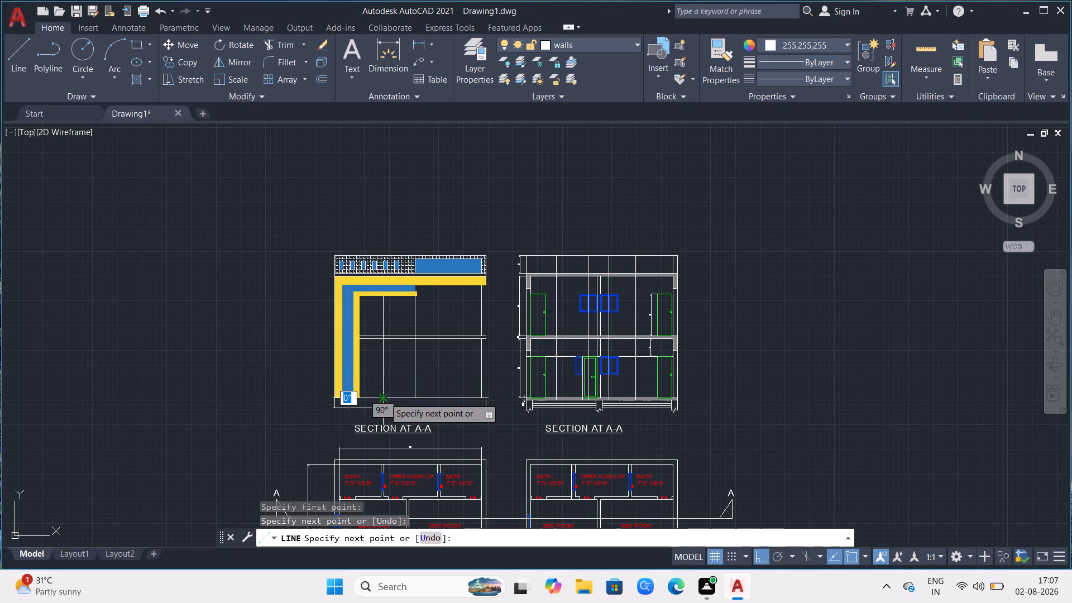
pyautogui.press('Escape')
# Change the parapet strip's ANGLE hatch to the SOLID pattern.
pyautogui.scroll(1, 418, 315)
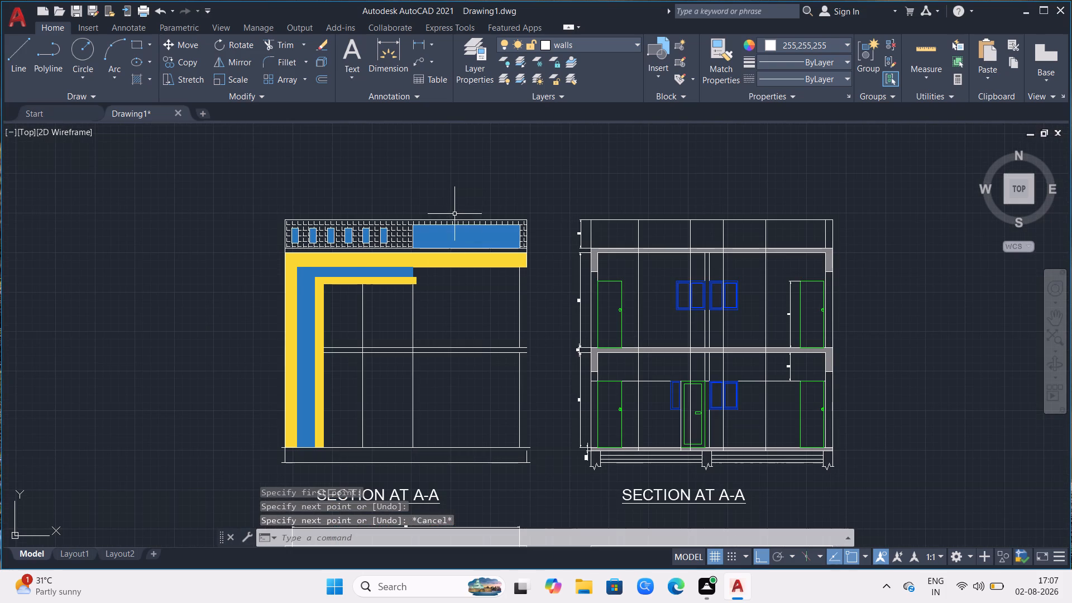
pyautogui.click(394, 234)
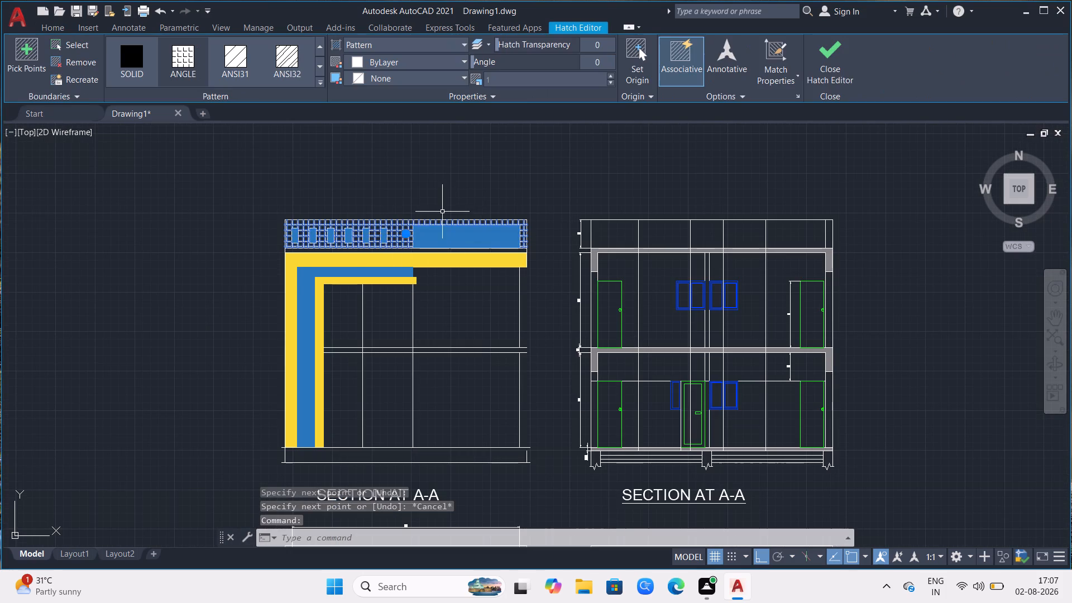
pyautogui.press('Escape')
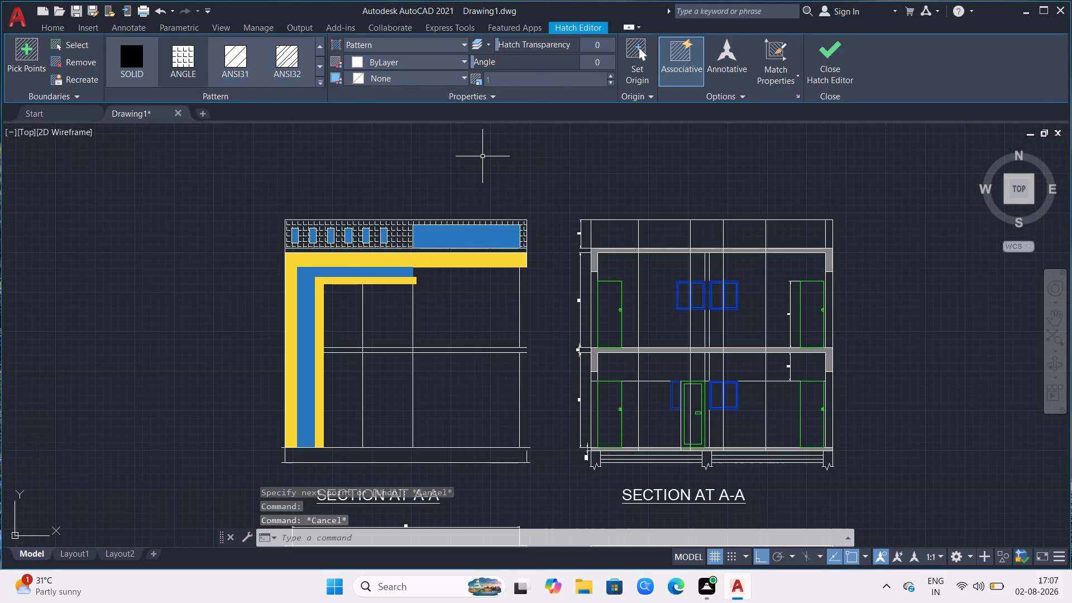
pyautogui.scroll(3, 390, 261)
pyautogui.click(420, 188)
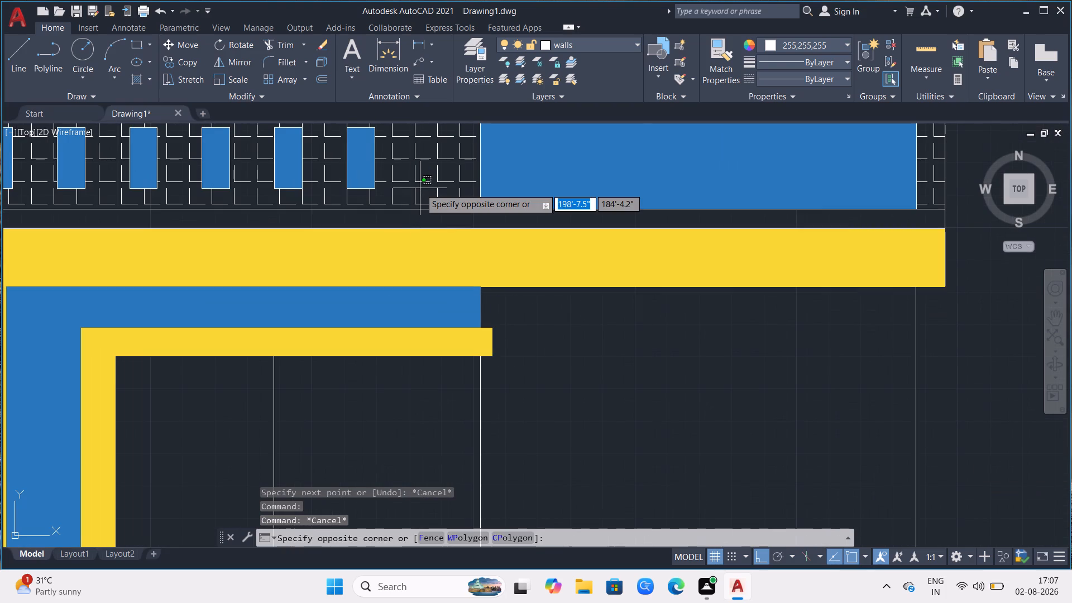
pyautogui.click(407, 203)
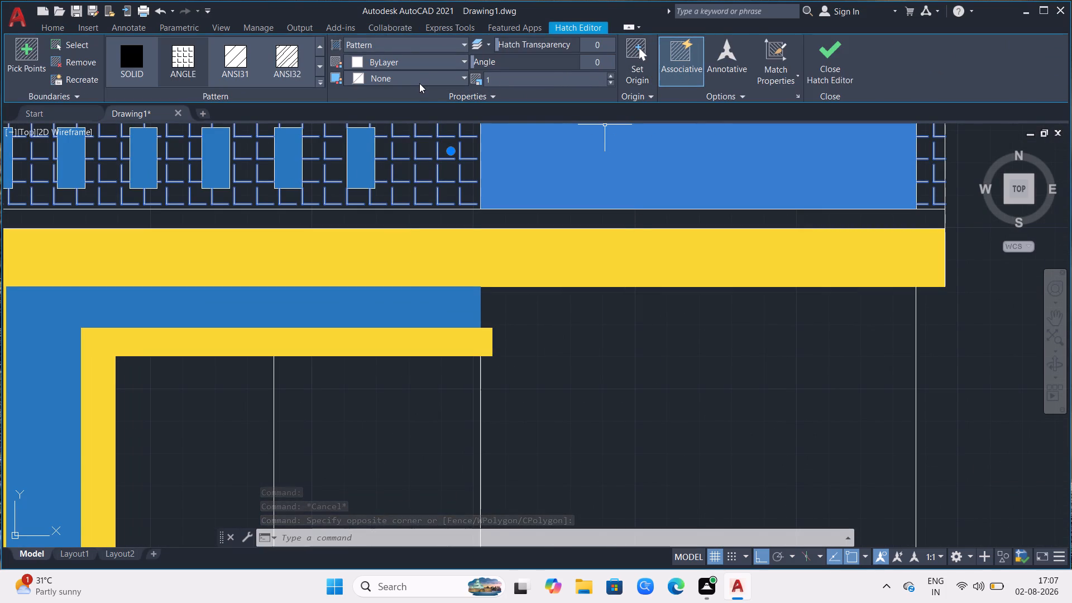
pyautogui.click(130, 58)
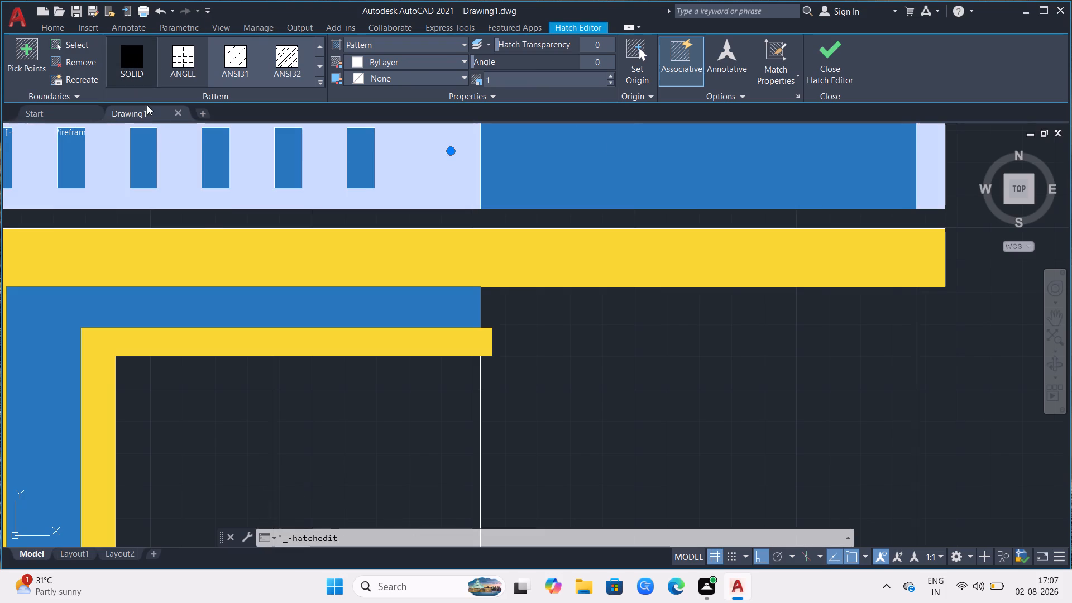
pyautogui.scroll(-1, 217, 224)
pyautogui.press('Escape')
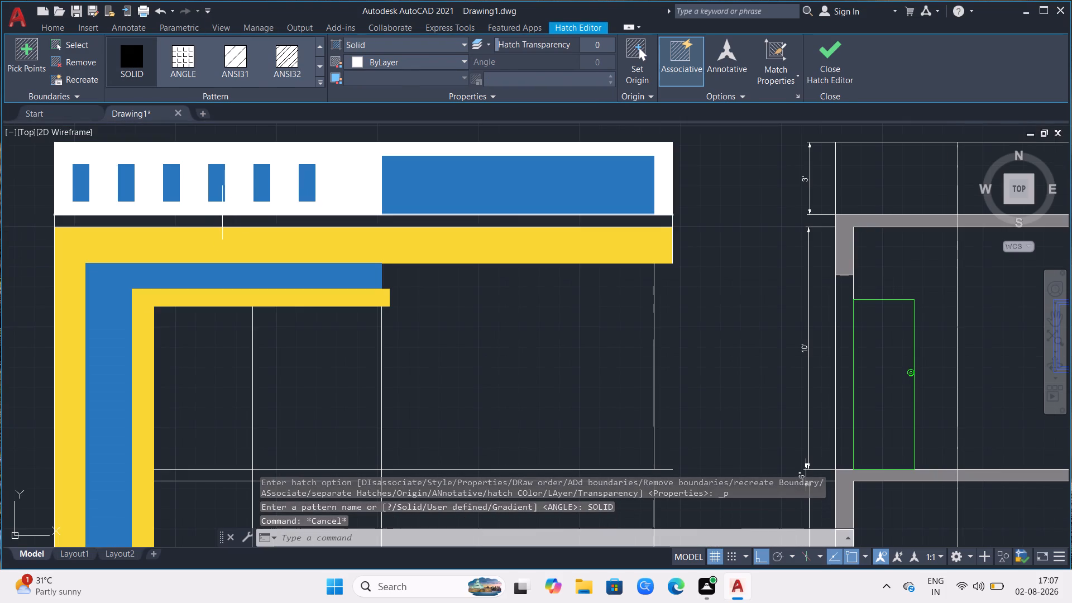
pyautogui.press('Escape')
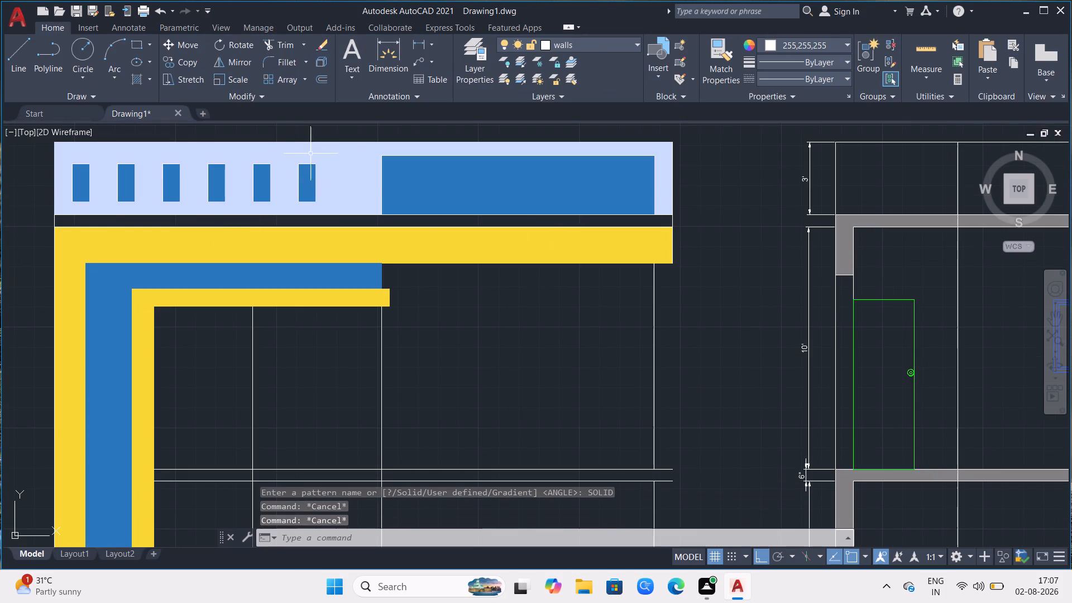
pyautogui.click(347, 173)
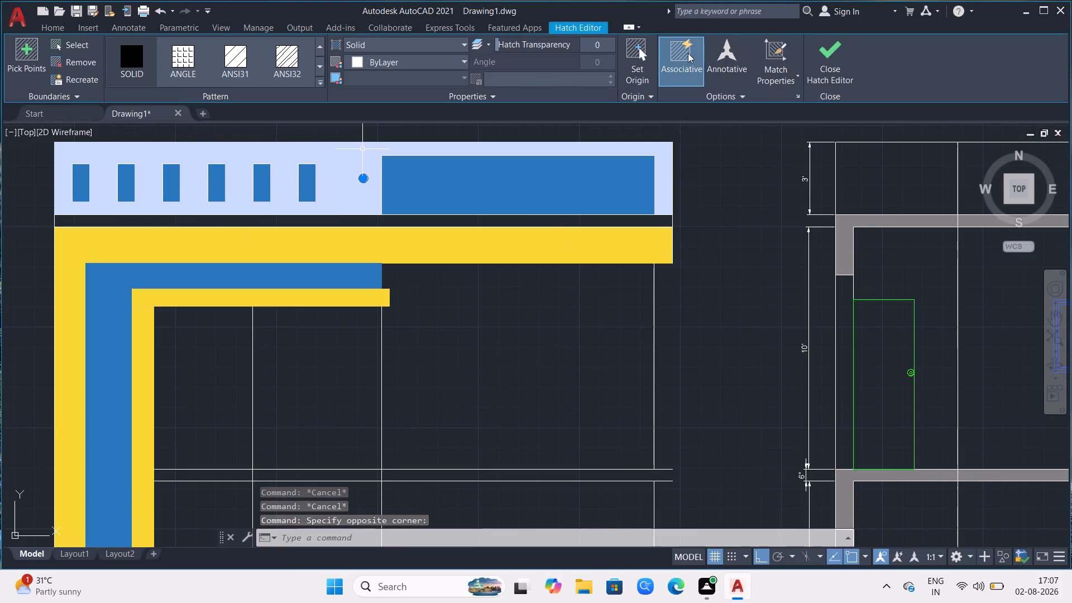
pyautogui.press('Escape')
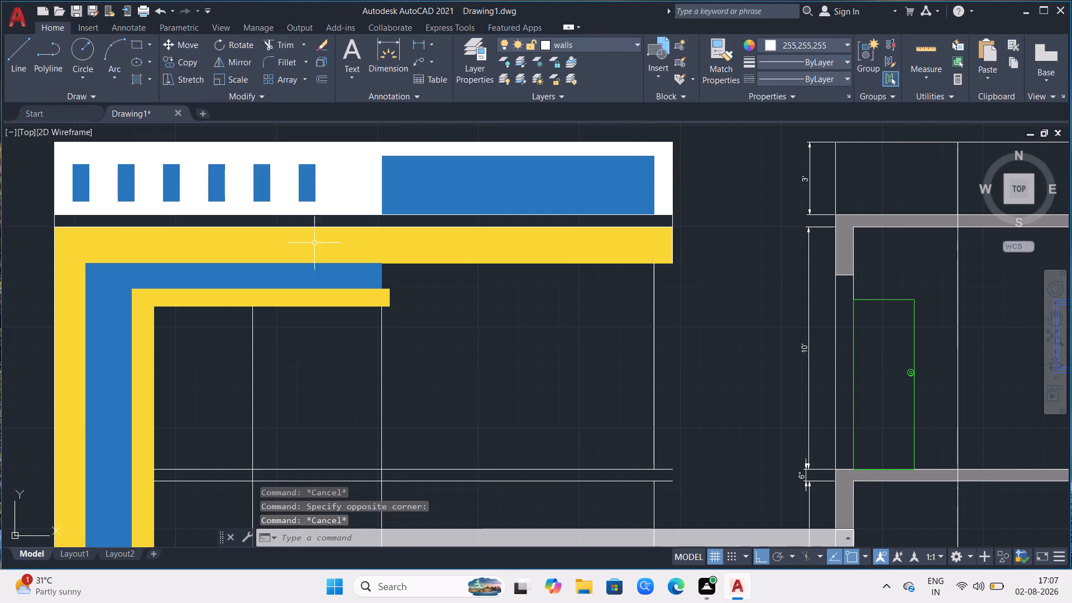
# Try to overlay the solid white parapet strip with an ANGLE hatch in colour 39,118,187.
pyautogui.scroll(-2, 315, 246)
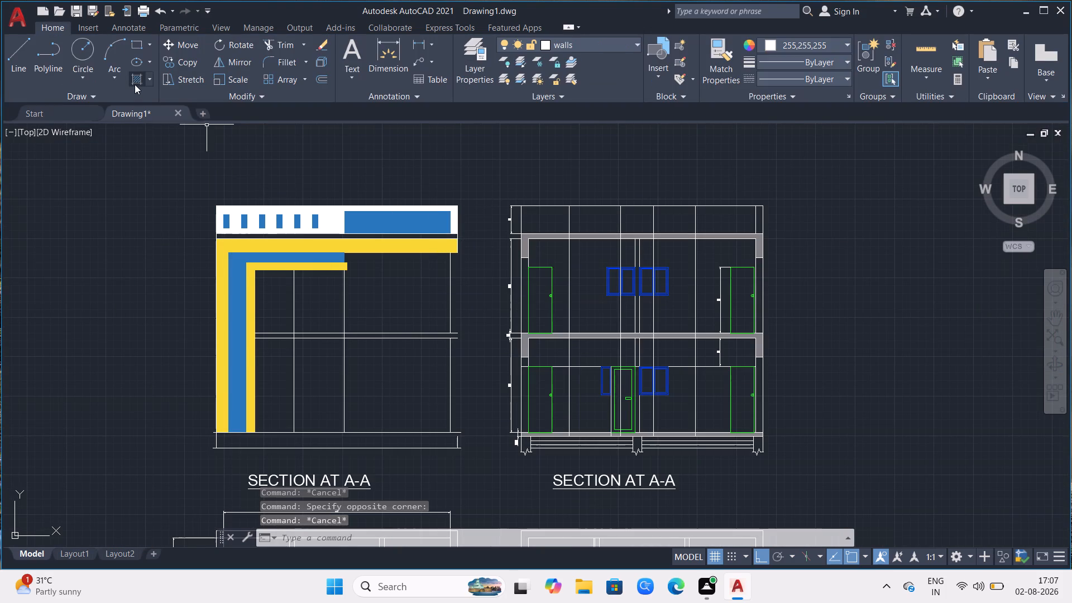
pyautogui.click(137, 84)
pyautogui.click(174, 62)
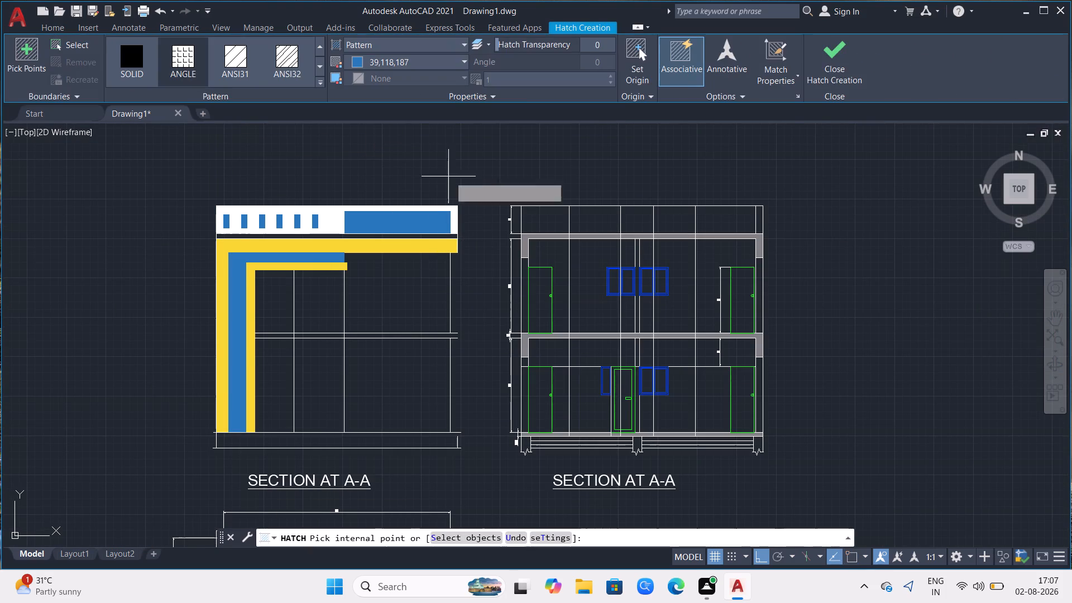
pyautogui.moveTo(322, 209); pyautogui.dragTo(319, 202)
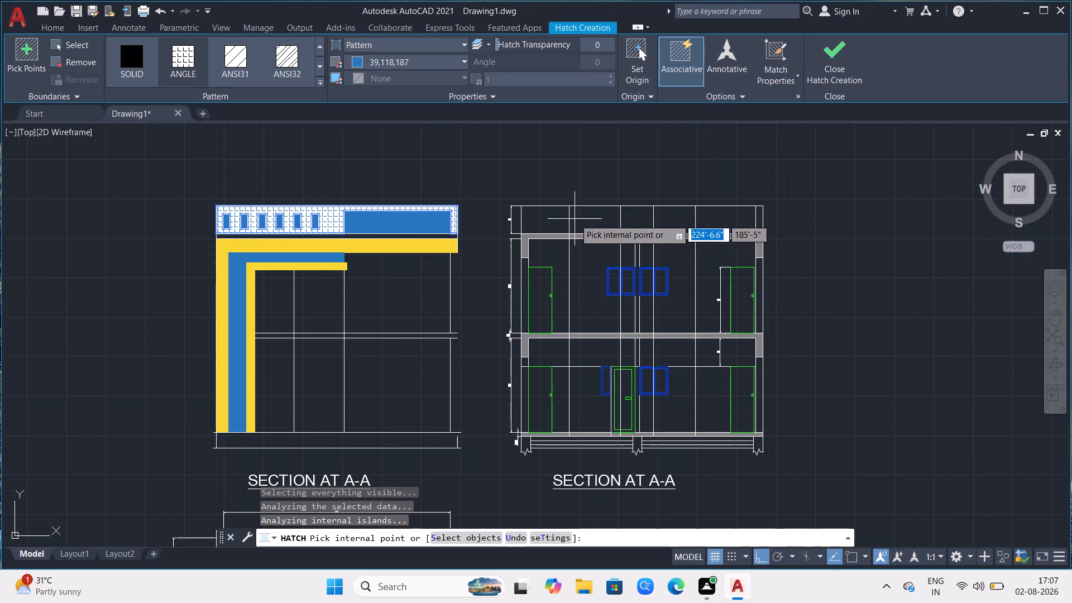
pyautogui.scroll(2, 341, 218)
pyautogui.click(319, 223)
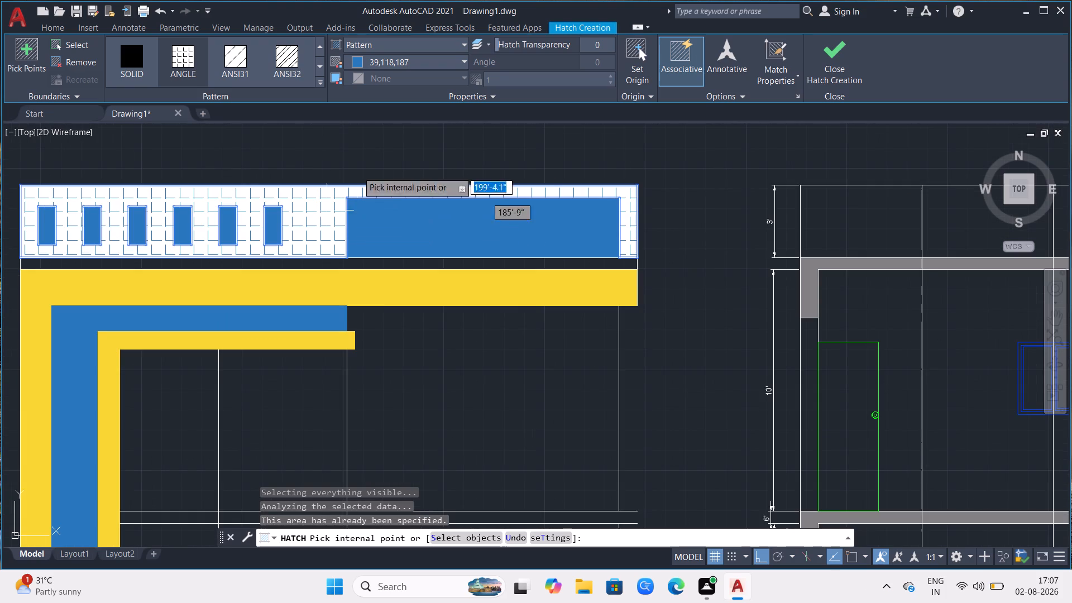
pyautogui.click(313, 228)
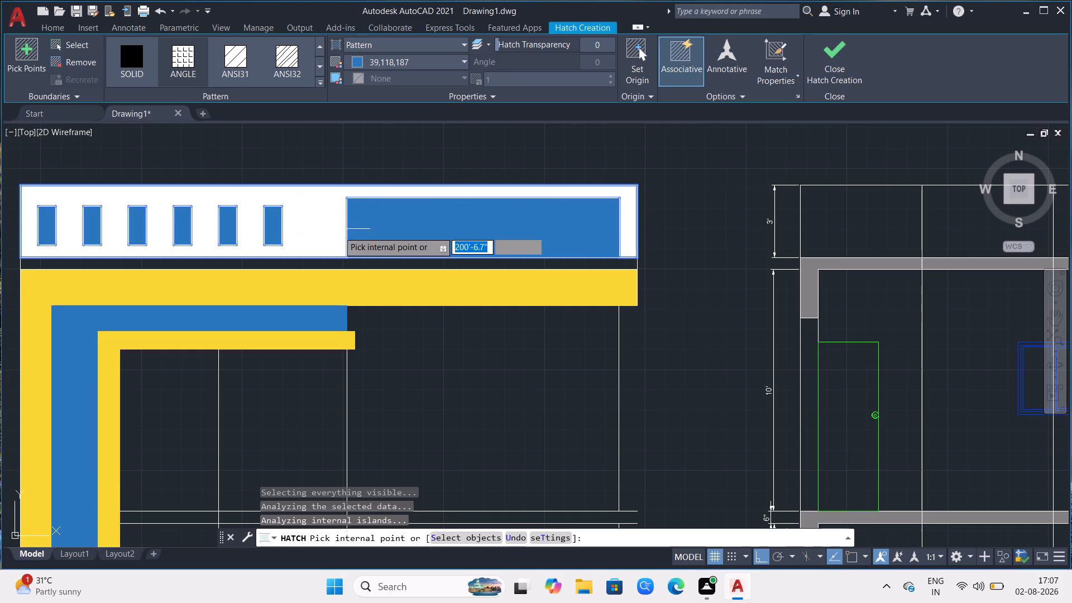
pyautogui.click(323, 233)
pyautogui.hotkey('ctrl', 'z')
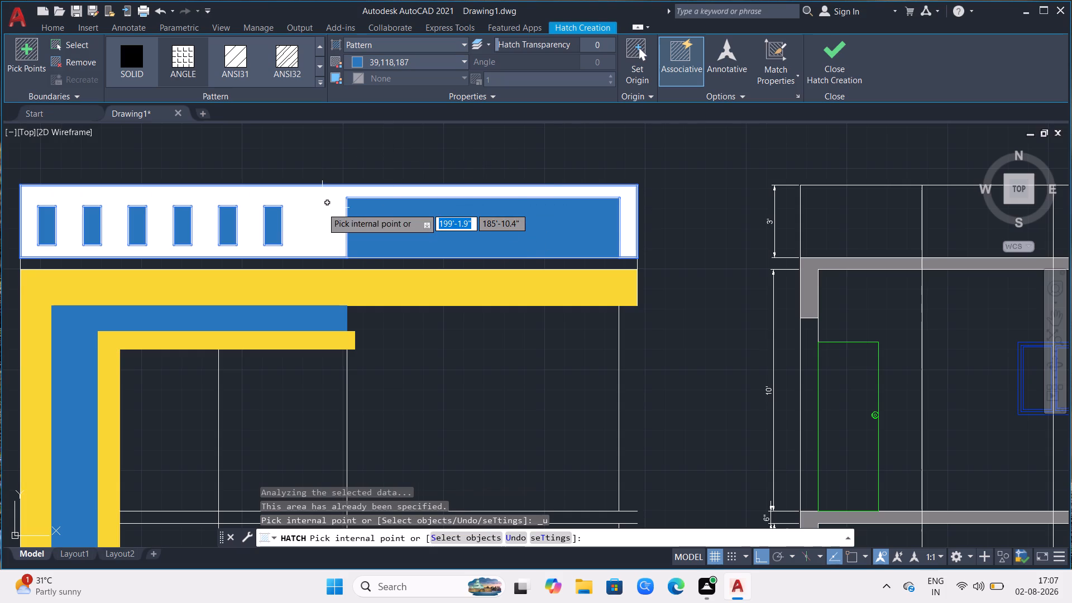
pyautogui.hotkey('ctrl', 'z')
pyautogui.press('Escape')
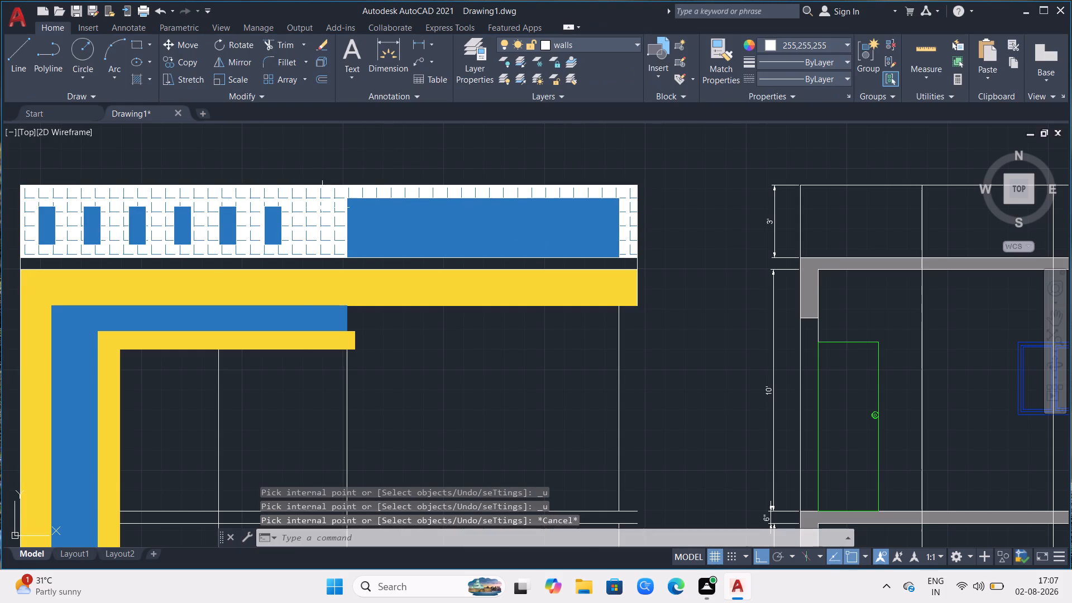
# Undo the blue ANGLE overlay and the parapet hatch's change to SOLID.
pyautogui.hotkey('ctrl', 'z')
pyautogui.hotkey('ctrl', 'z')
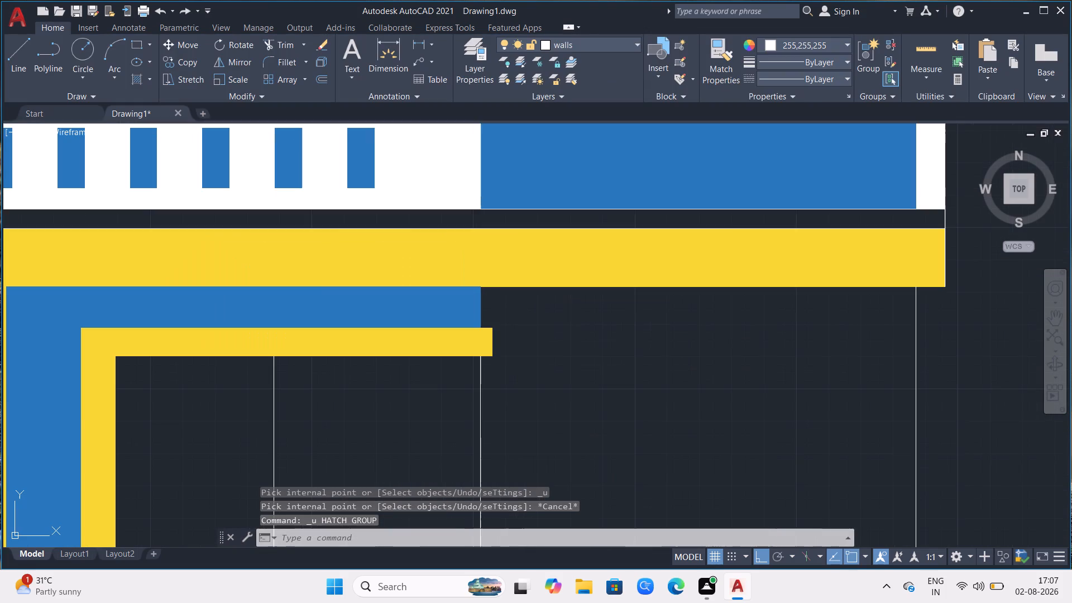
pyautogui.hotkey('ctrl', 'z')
# Hatch the facade bay between the inner yellow band and nearest vertical line on both floors, including the floor strip, with ANGLE in colour 39,118,187.
pyautogui.scroll(-2, 401, 253)
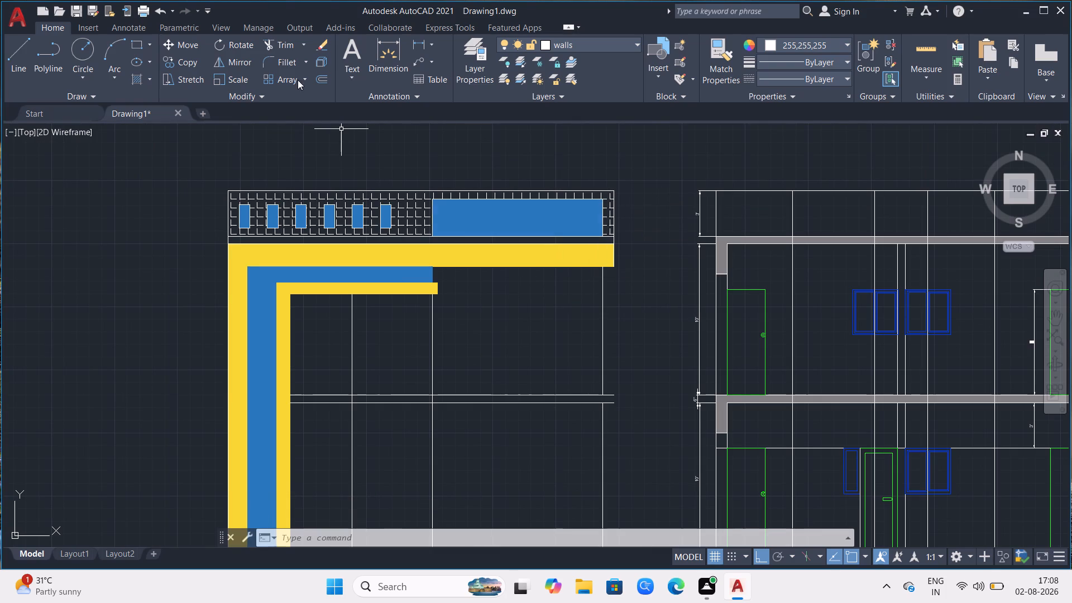
pyautogui.click(139, 75)
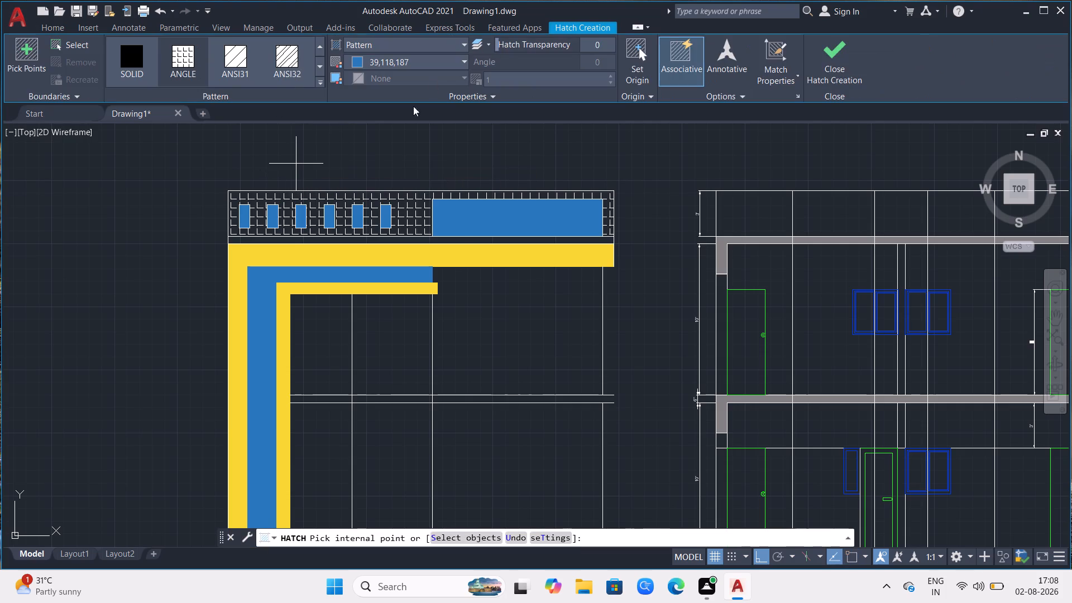
pyautogui.click(176, 68)
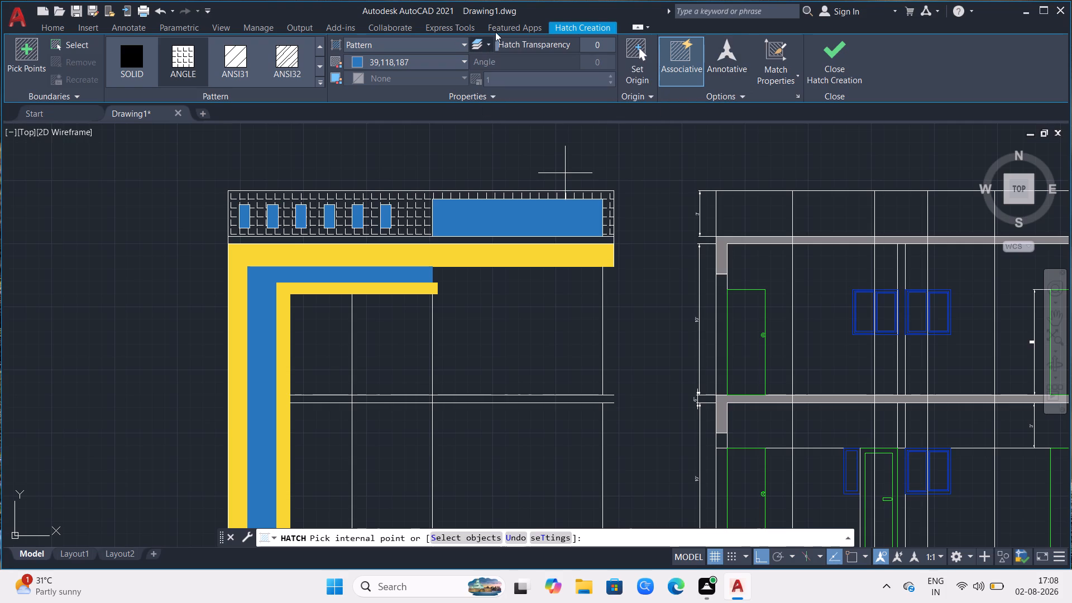
pyautogui.click(193, 56)
pyautogui.click(318, 361)
pyautogui.scroll(-1, 546, 267)
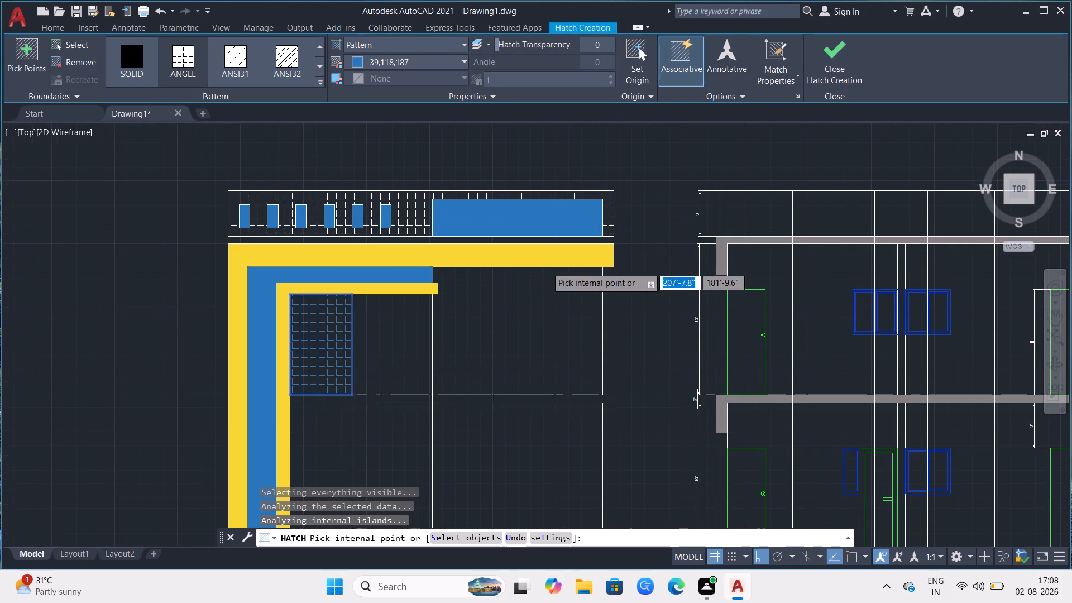
pyautogui.scroll(-1, 546, 267)
pyautogui.scroll(2, 458, 357)
pyautogui.click(461, 342)
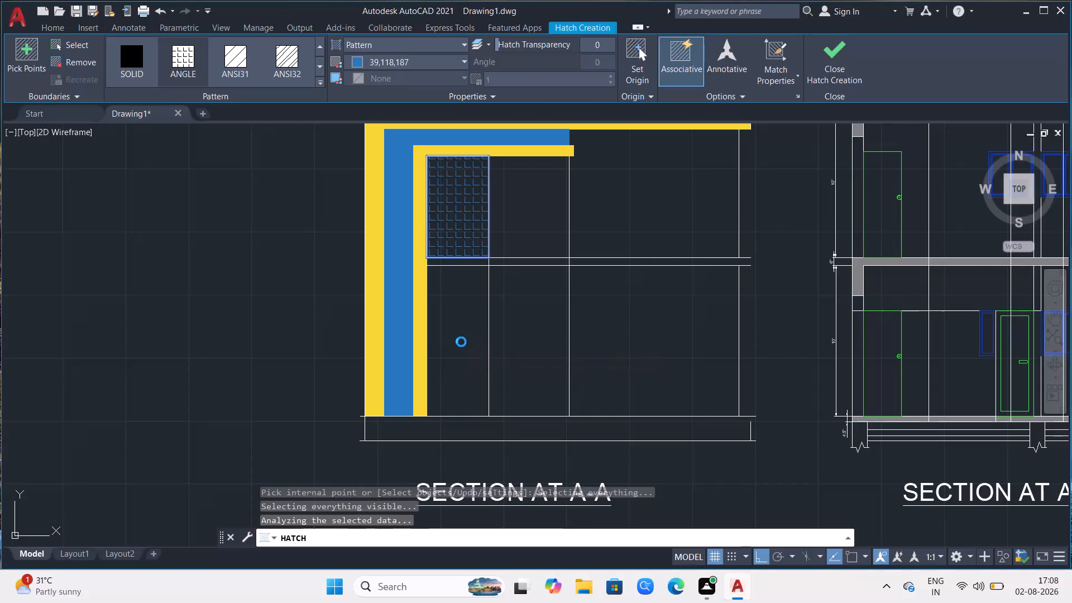
pyautogui.click(468, 265)
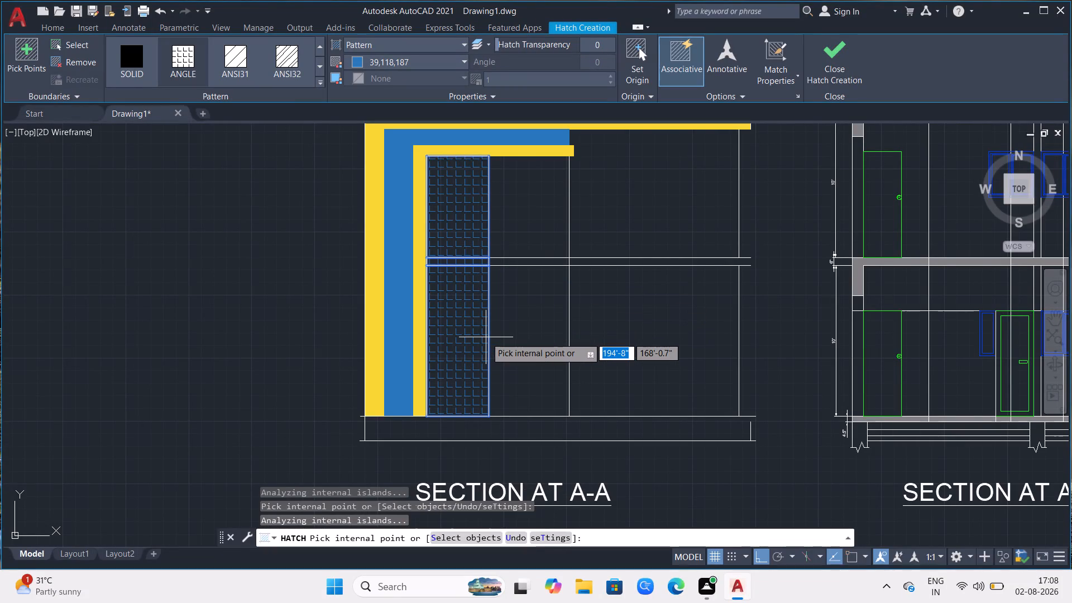
pyautogui.press('Escape')
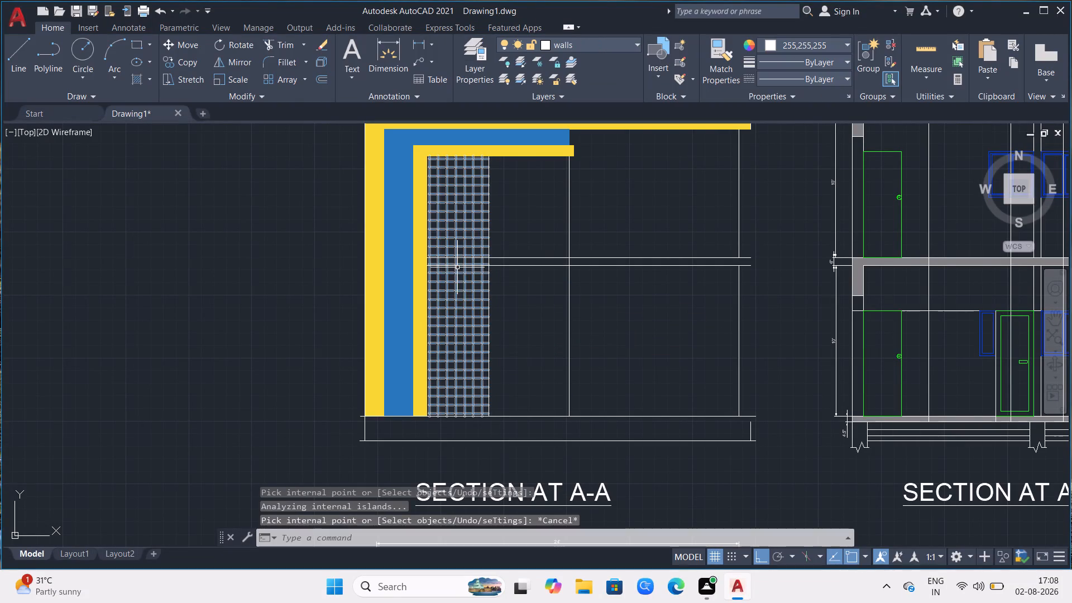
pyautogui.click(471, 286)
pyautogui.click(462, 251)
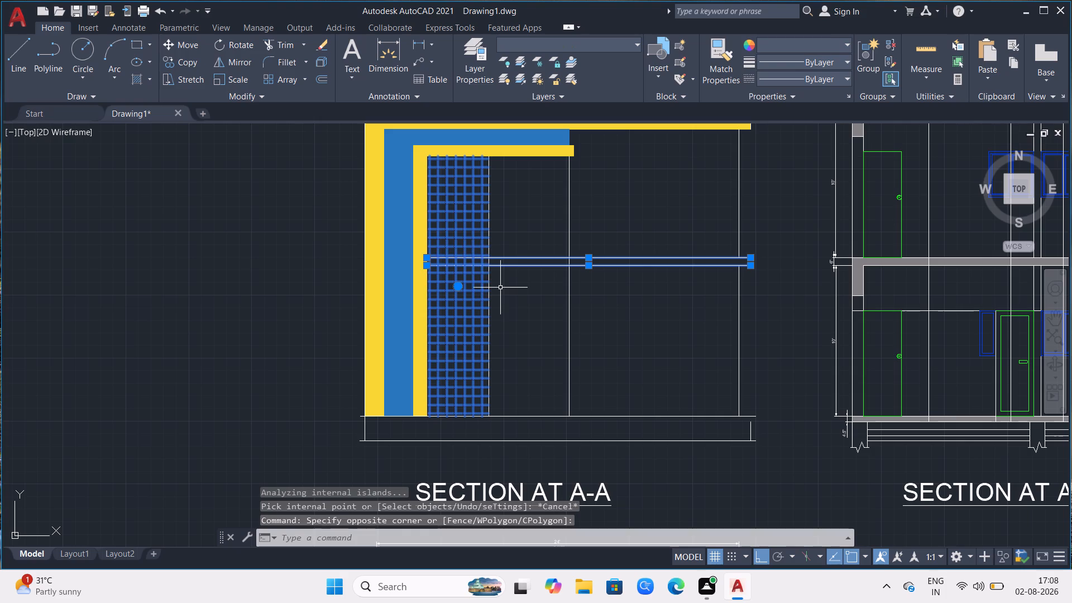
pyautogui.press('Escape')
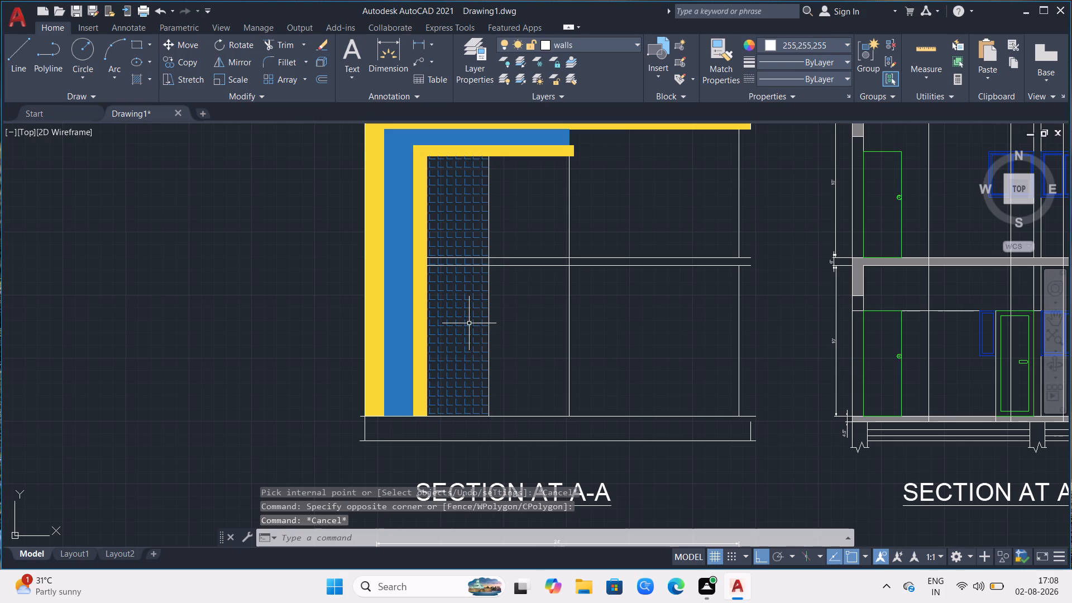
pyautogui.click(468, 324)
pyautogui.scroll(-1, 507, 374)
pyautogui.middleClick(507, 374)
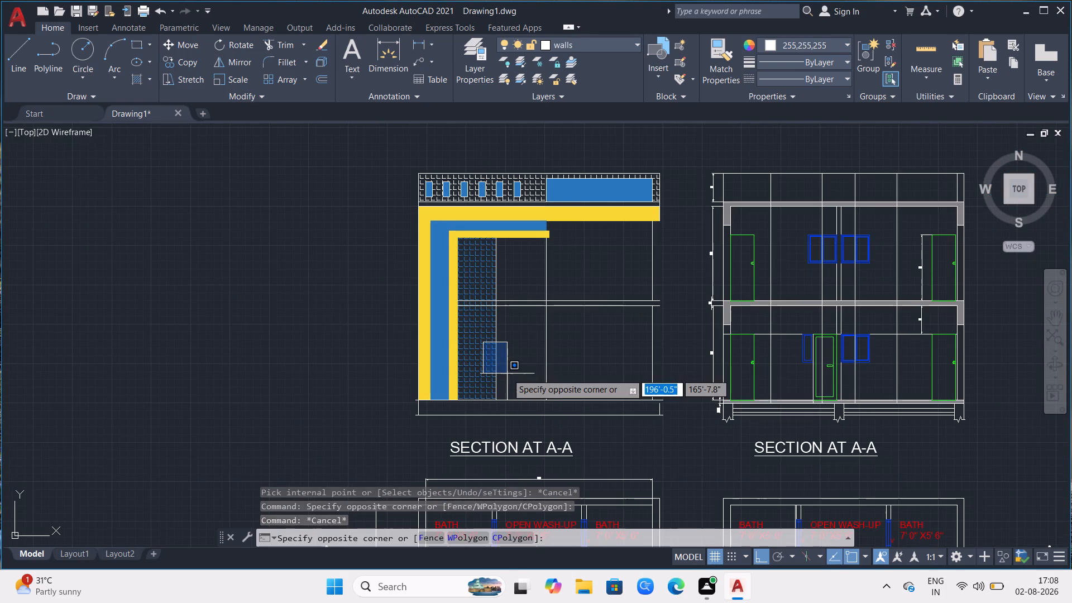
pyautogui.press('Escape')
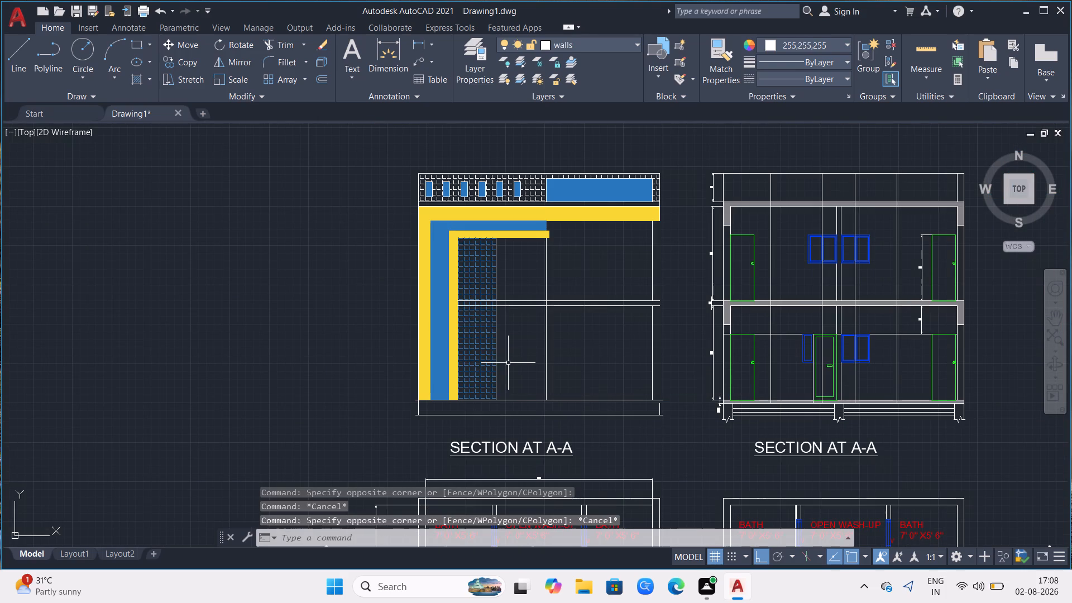
# Set the colour of the facade bay's ANGLE hatch to ByLayer.
pyautogui.click(472, 347)
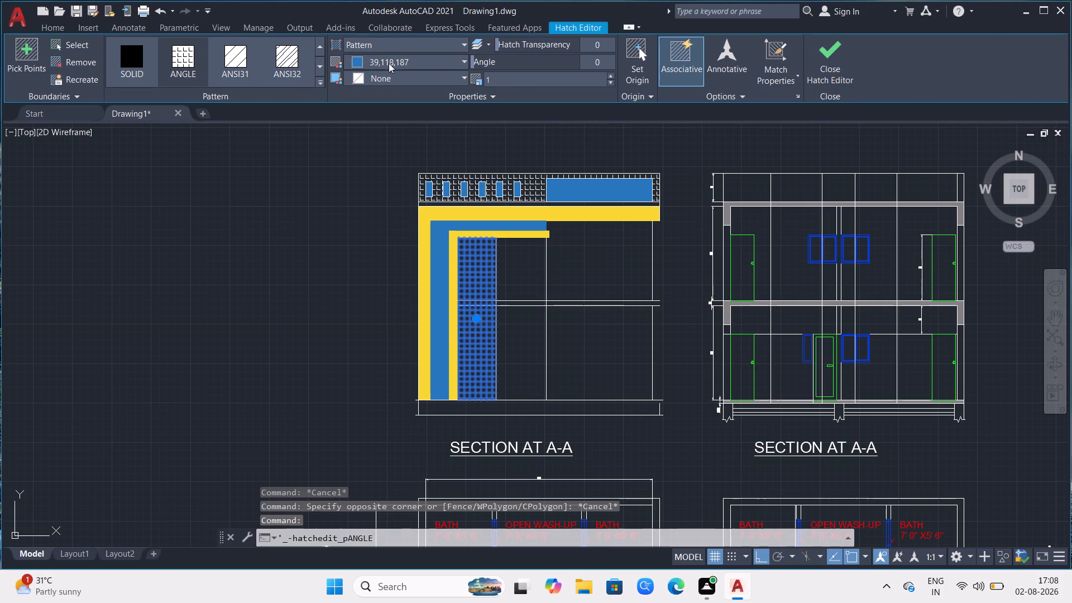
pyautogui.click(466, 59)
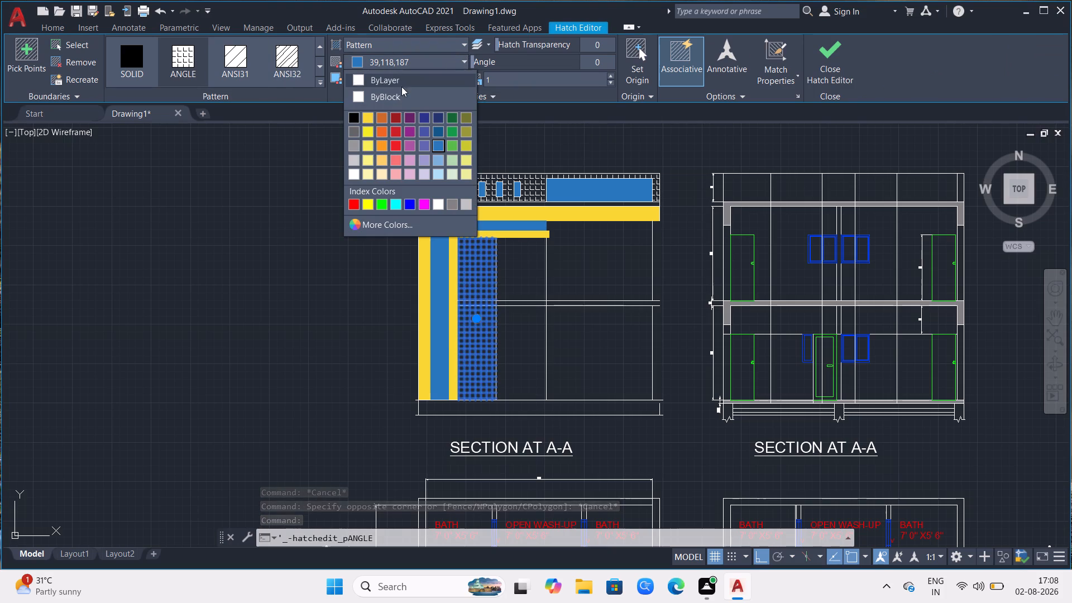
pyautogui.click(393, 82)
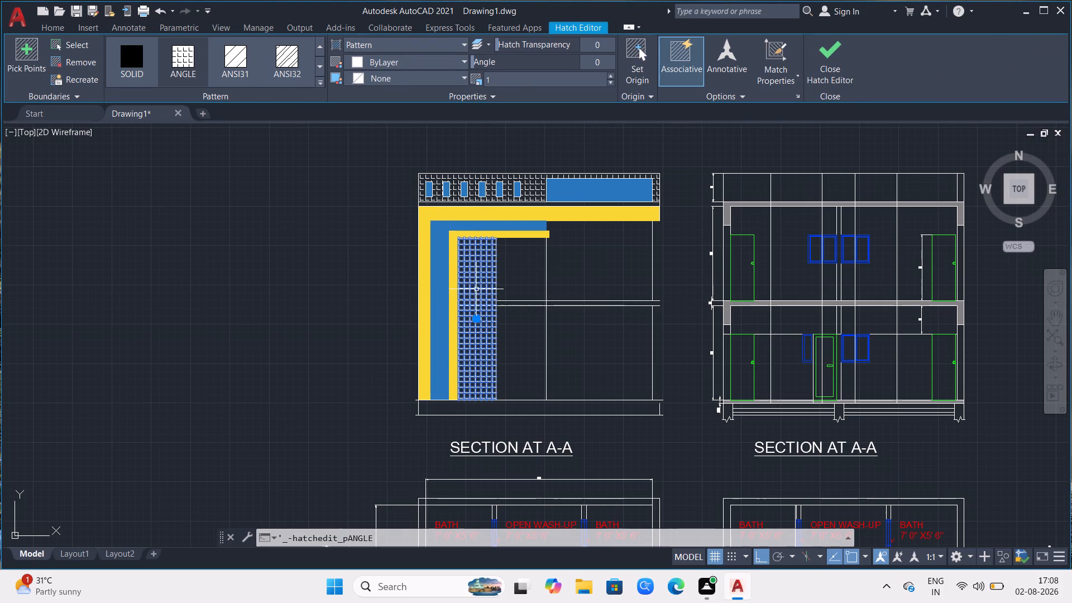
pyautogui.click(476, 289)
pyautogui.press('Escape')
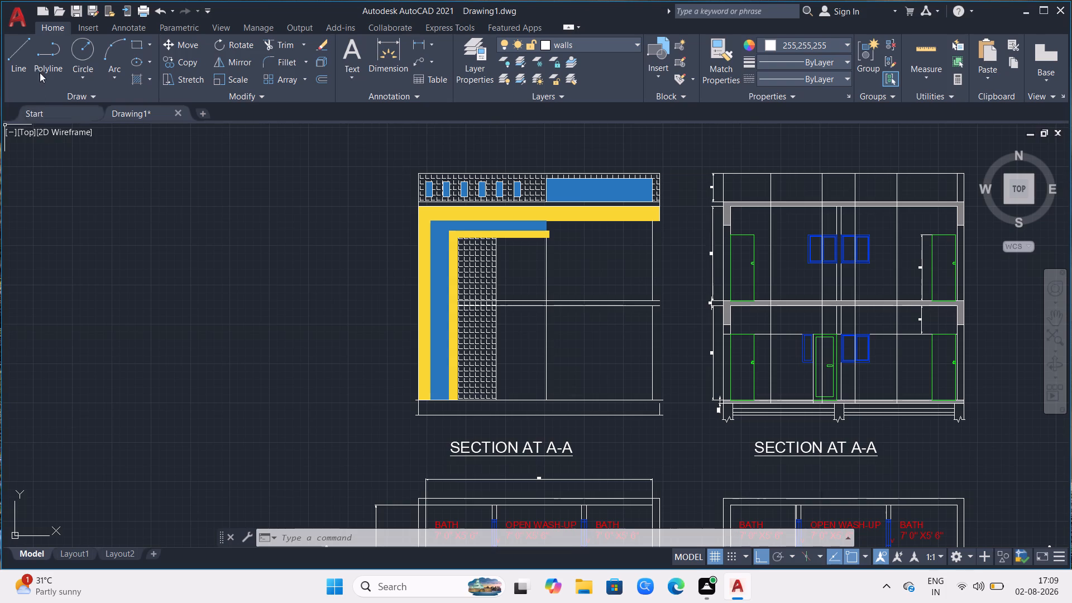
# Draw a line along the inner yellow band's lower edge from the hatched bay's edge to the band's free end, and repeat it.
pyautogui.click(11, 49)
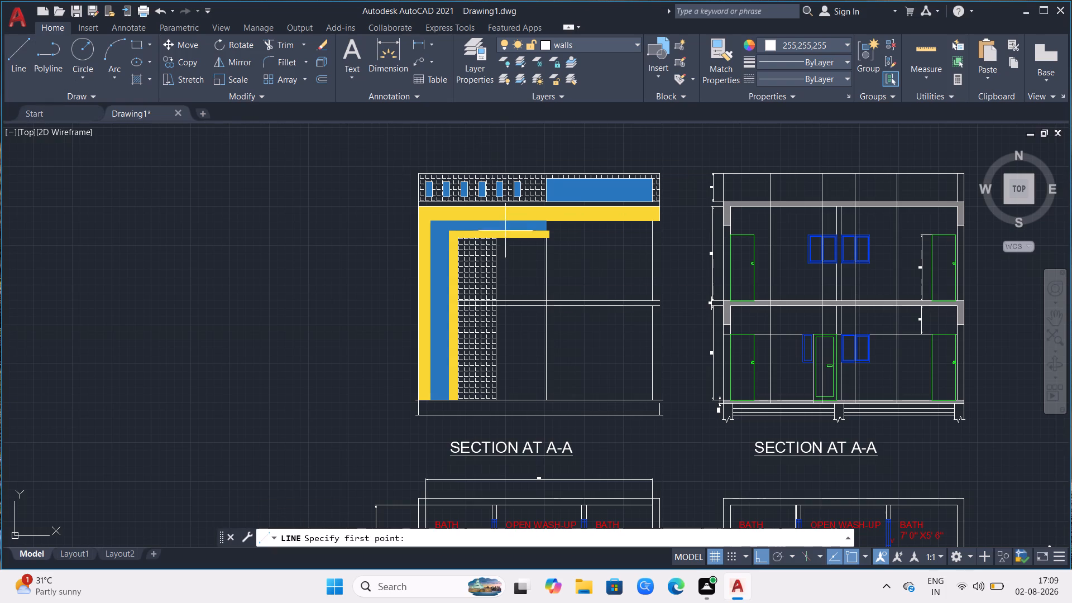
pyautogui.click(500, 243)
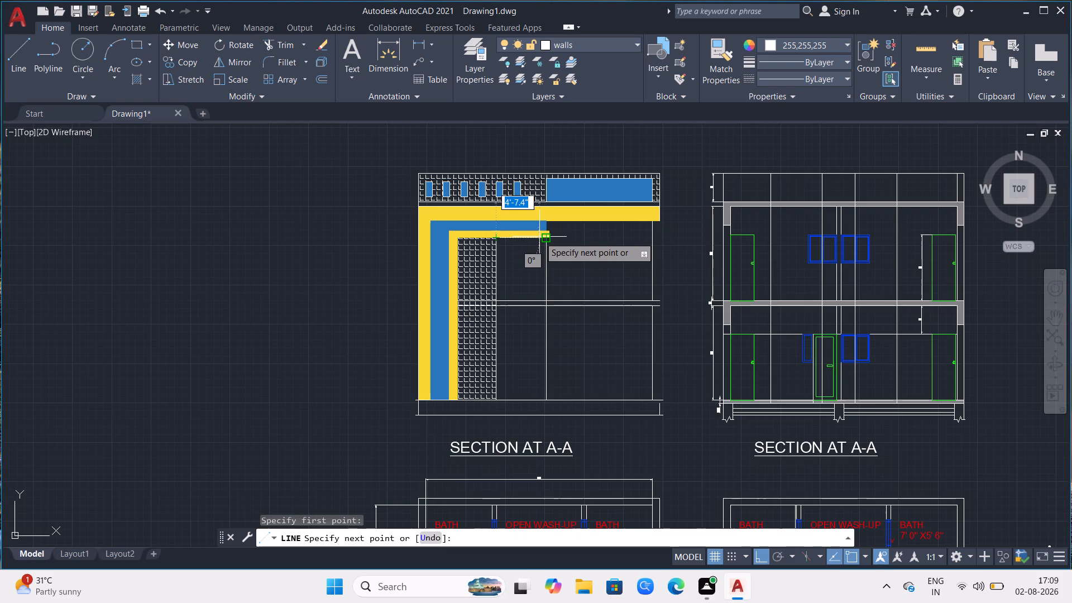
pyautogui.scroll(4, 528, 240)
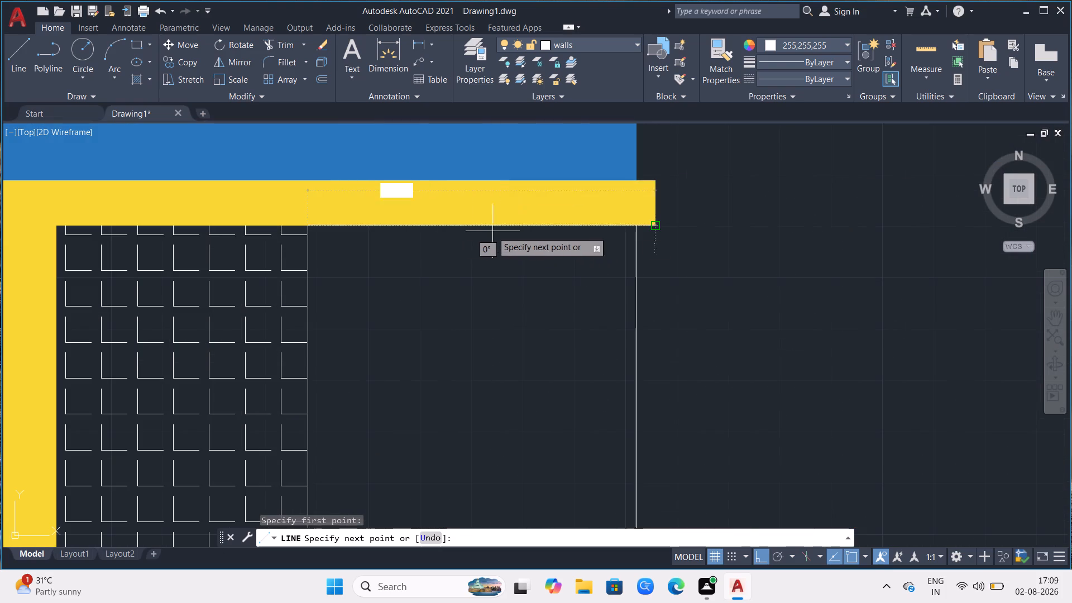
pyautogui.click(538, 231)
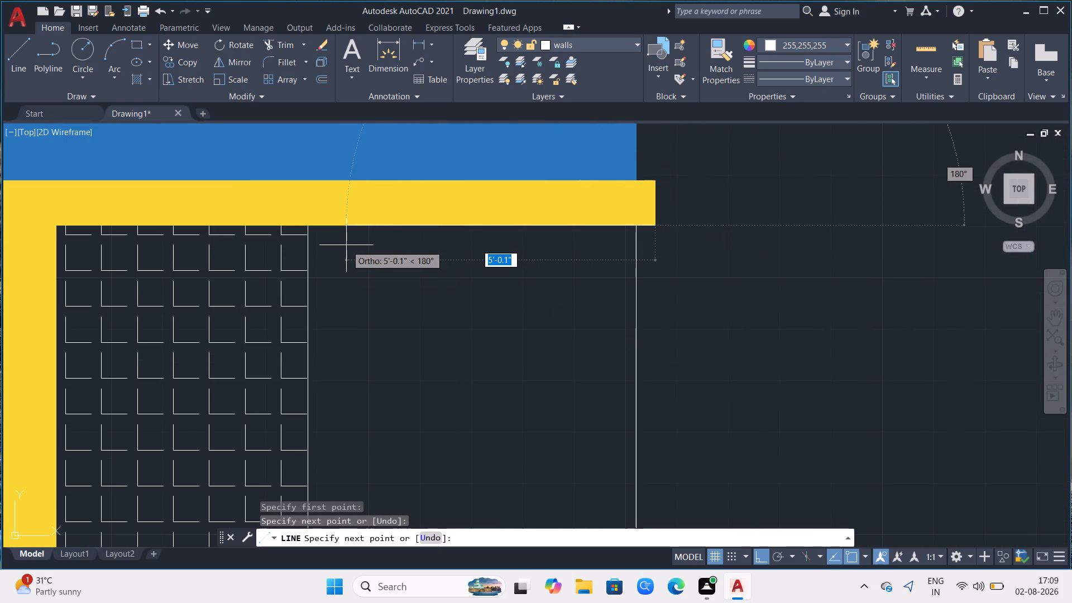
pyautogui.press('Escape')
pyautogui.click(30, 53)
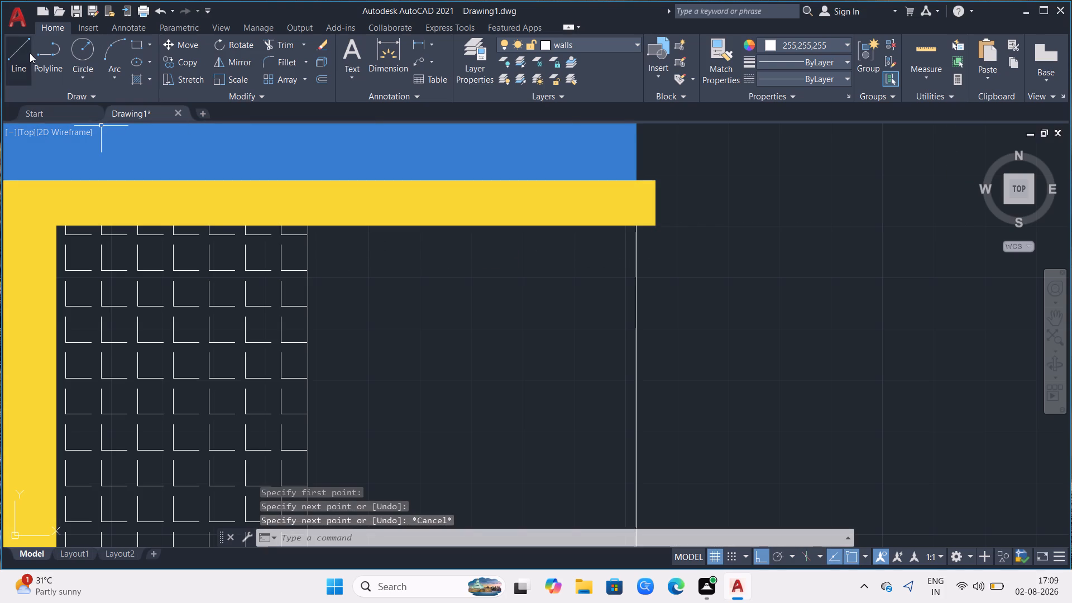
pyautogui.click(313, 229)
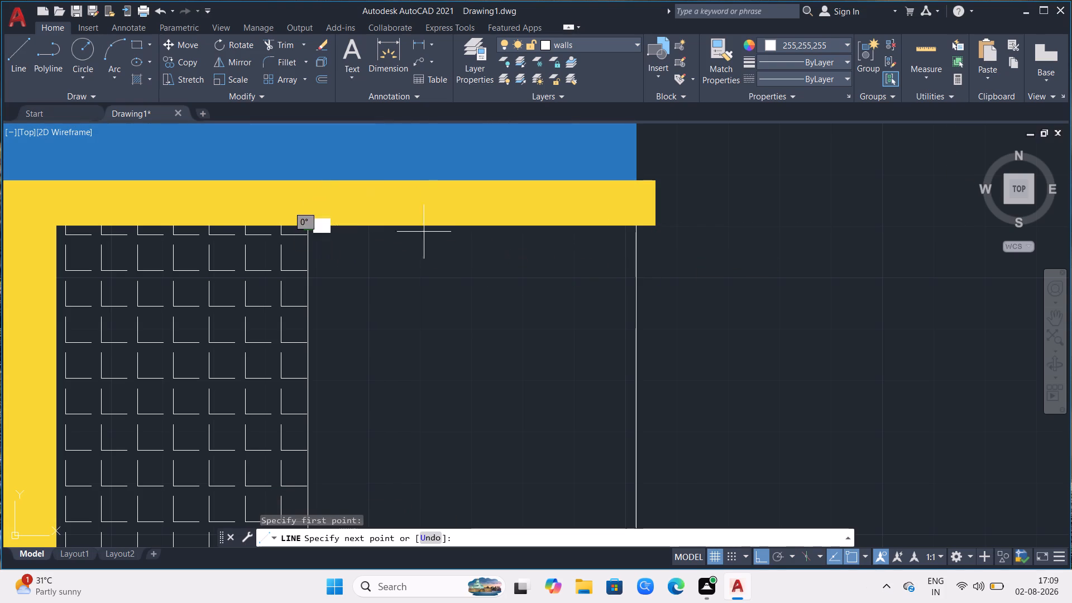
pyautogui.click(532, 227)
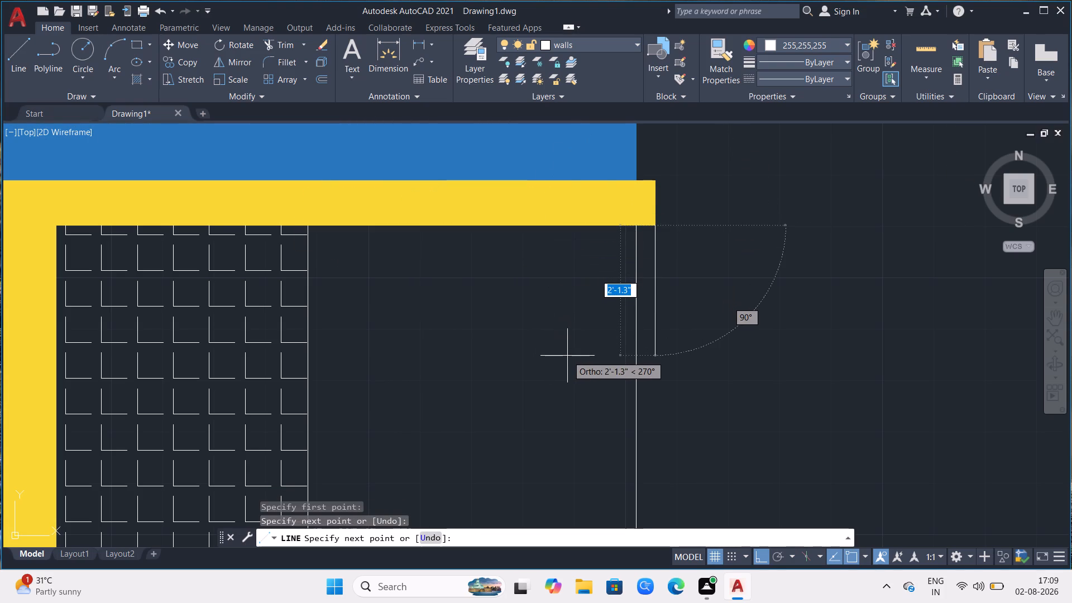
pyautogui.press('Escape')
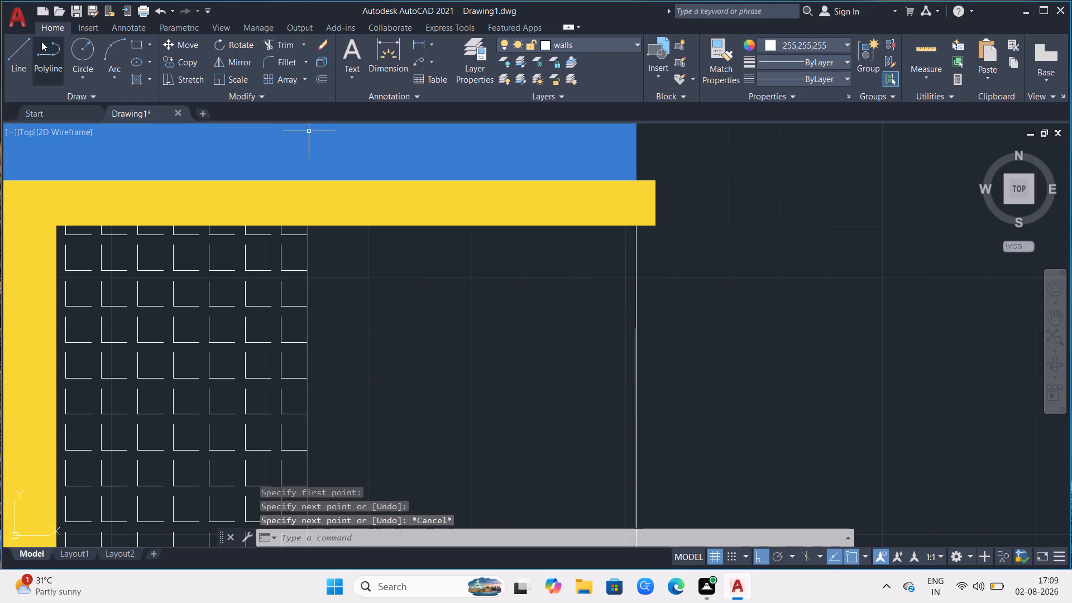
pyautogui.click(16, 57)
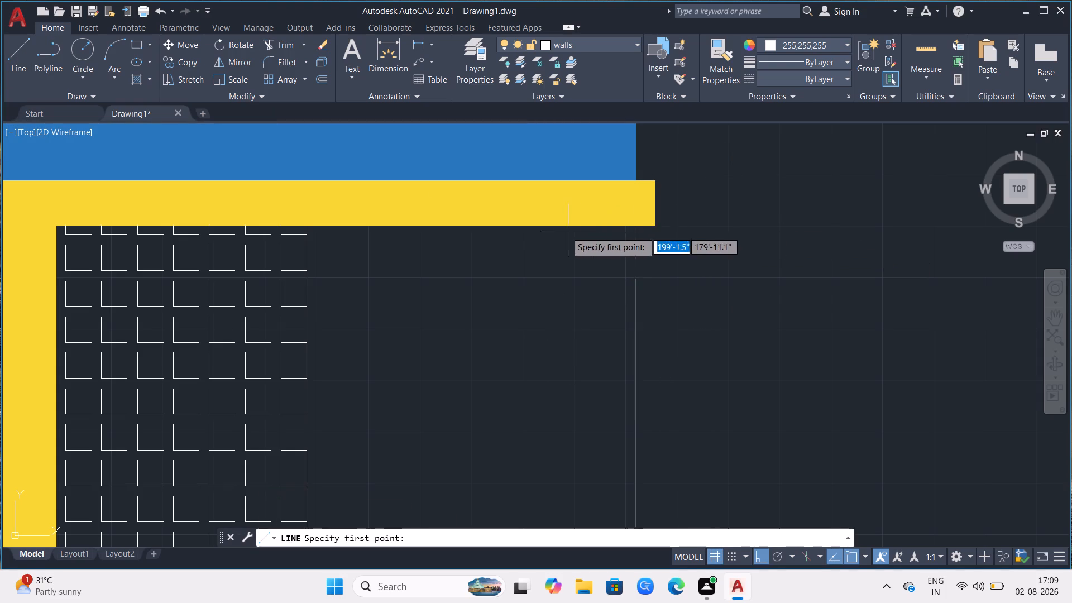
pyautogui.click(537, 227)
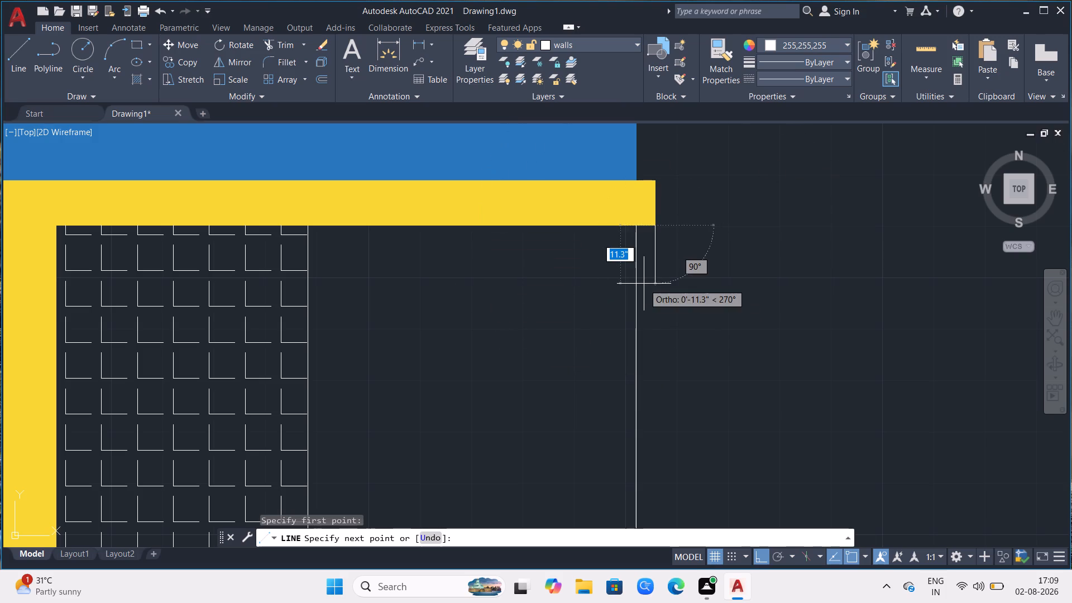
pyautogui.press('Escape')
# Draw a horizontal line about 2'-5" long from the hatched bay's edge along the upper line of the floor strip.
pyautogui.scroll(-1, 769, 243)
pyautogui.scroll(-1, 723, 427)
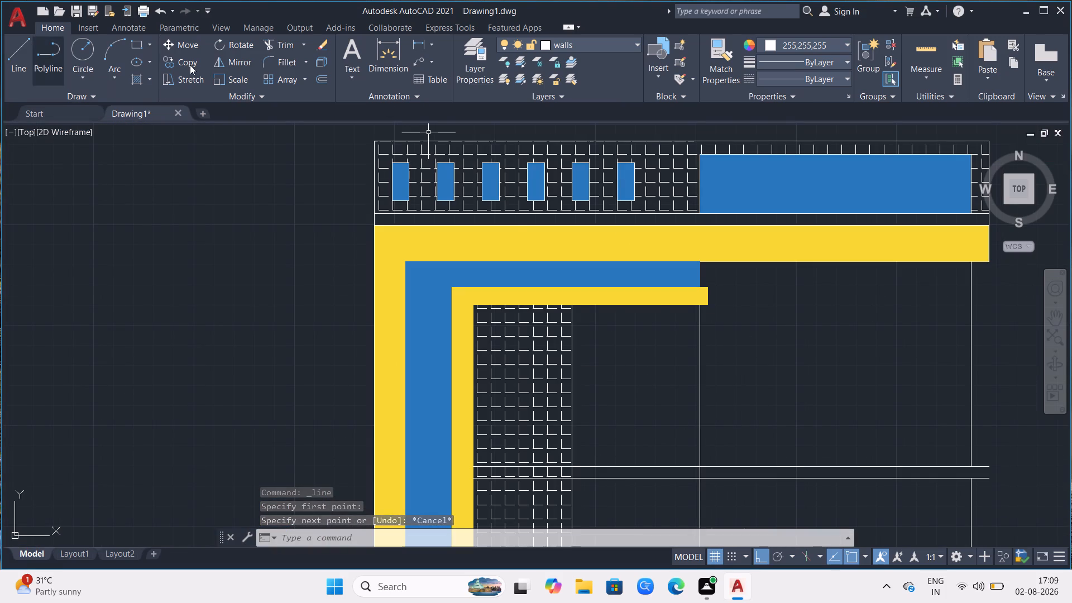
pyautogui.click(18, 61)
pyautogui.scroll(2, 585, 489)
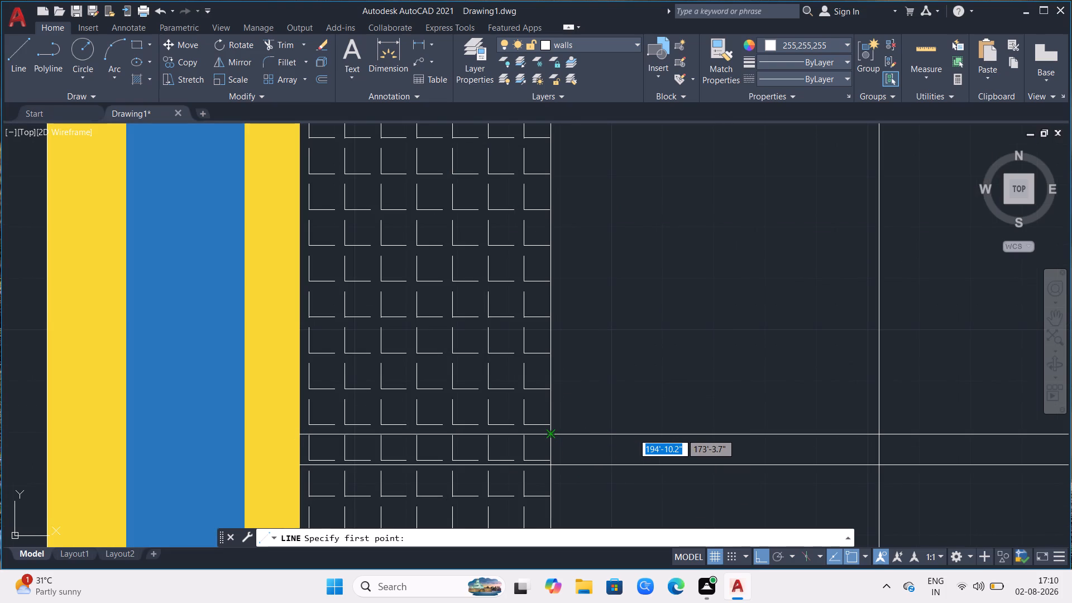
pyautogui.click(554, 433)
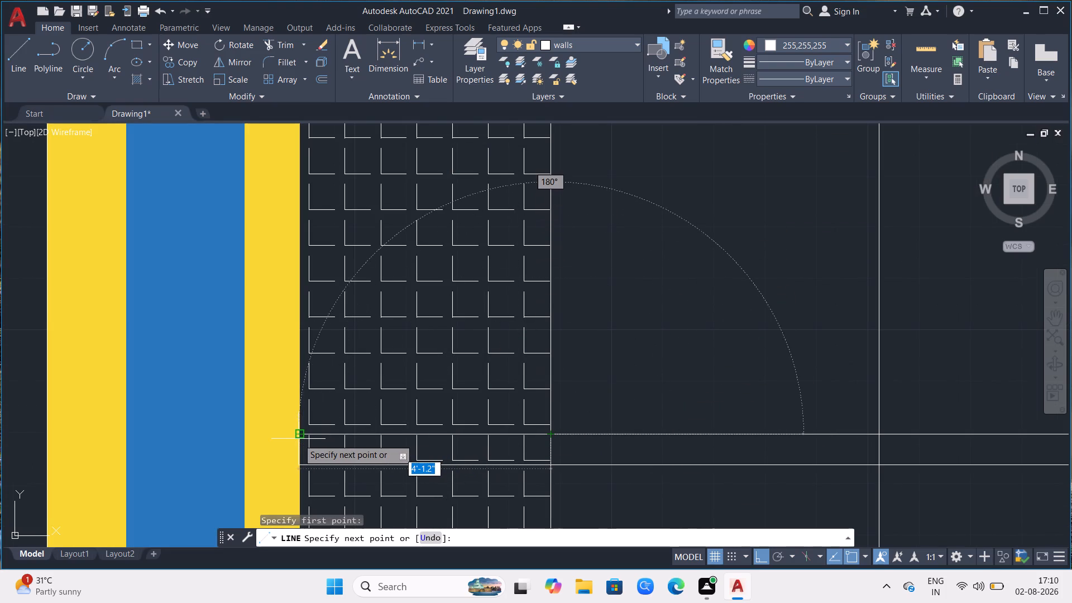
pyautogui.click(701, 296)
pyautogui.scroll(-1, 724, 256)
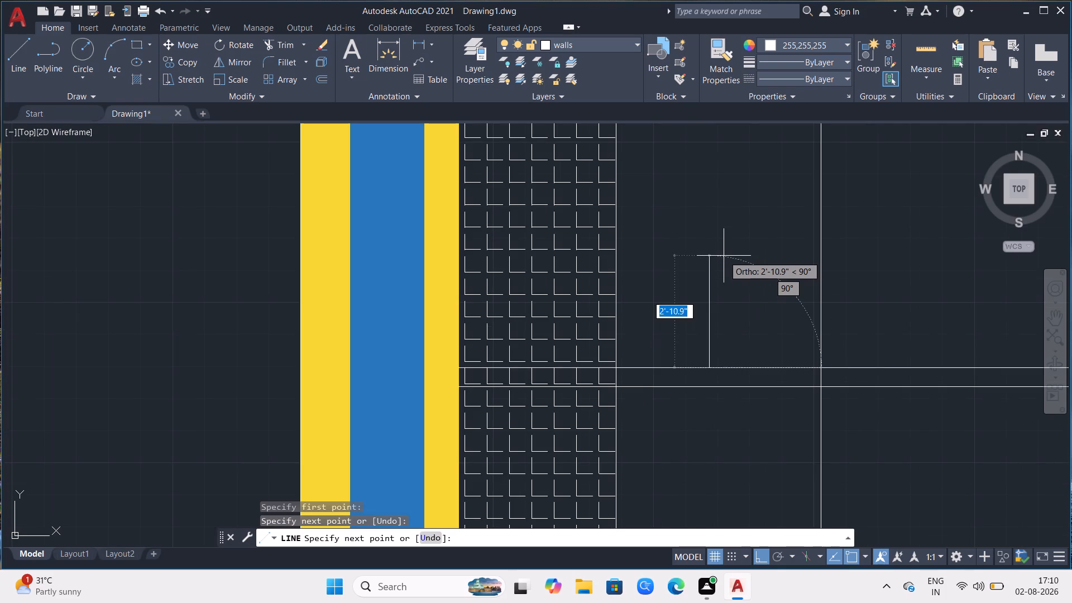
pyautogui.press('Escape')
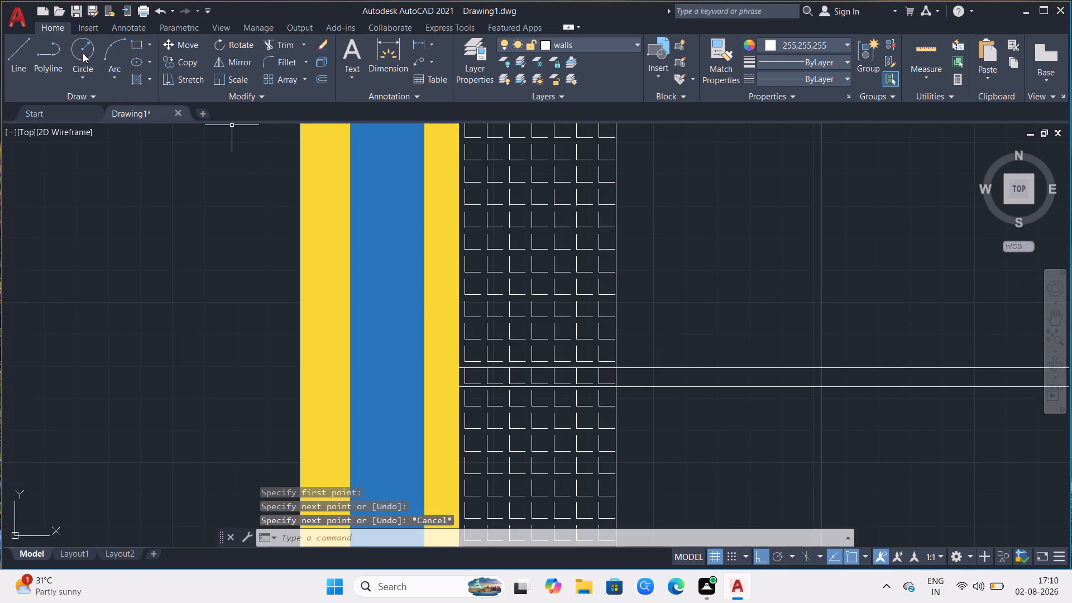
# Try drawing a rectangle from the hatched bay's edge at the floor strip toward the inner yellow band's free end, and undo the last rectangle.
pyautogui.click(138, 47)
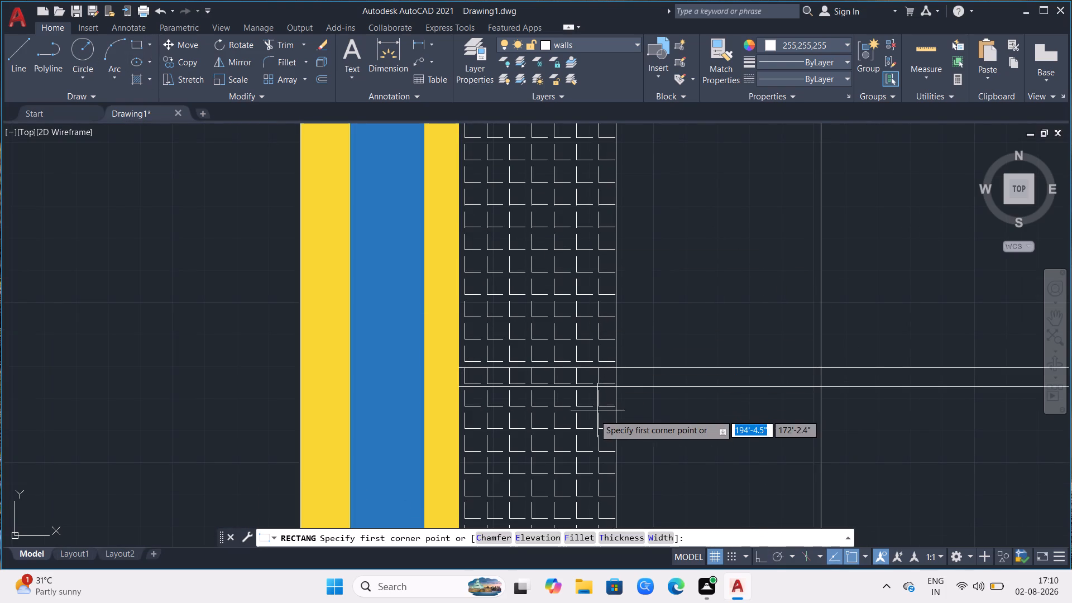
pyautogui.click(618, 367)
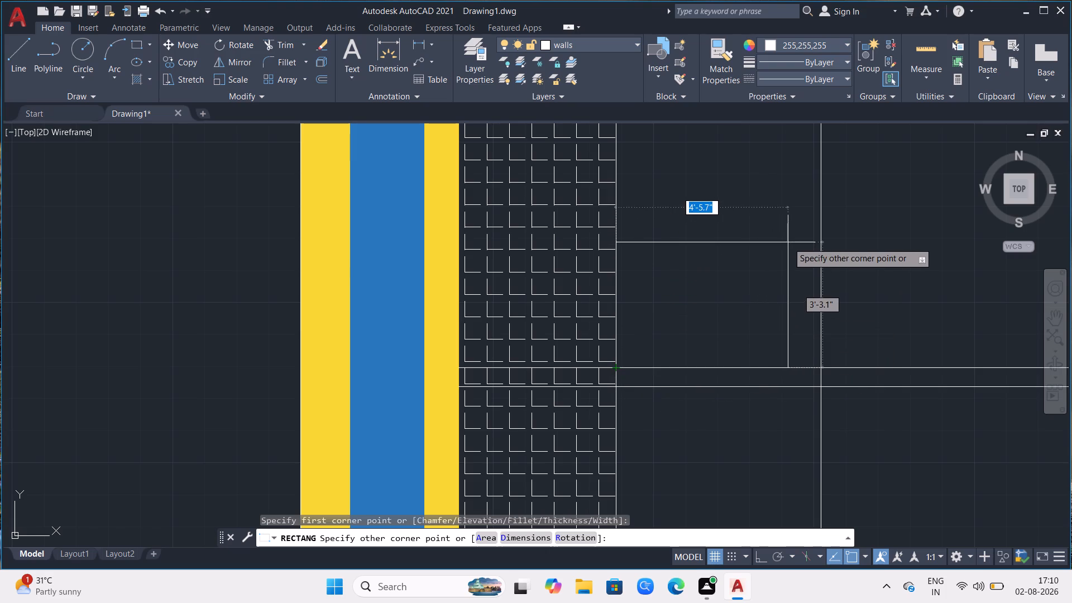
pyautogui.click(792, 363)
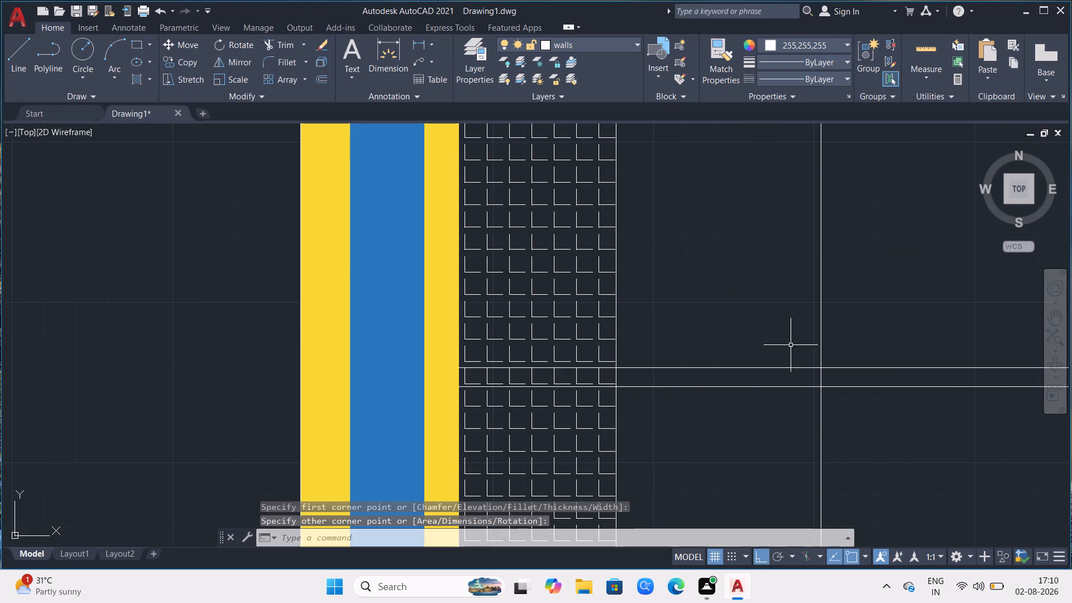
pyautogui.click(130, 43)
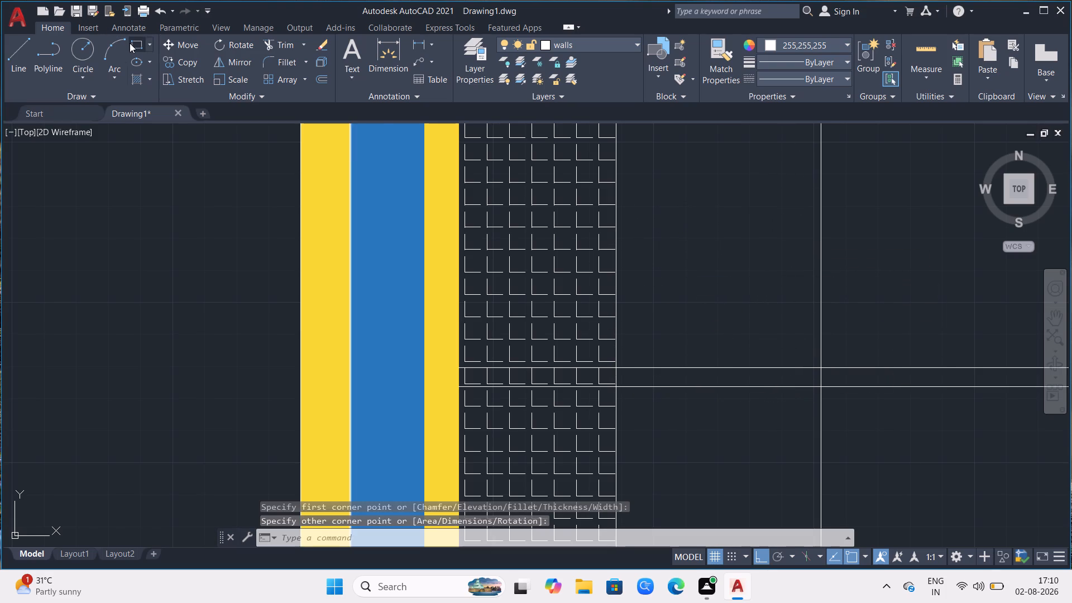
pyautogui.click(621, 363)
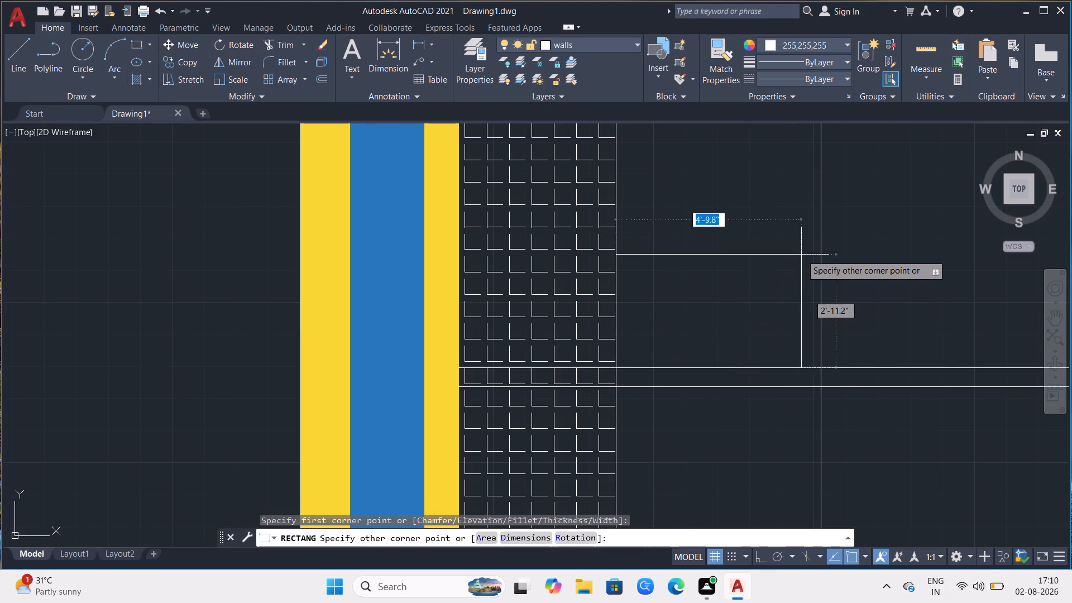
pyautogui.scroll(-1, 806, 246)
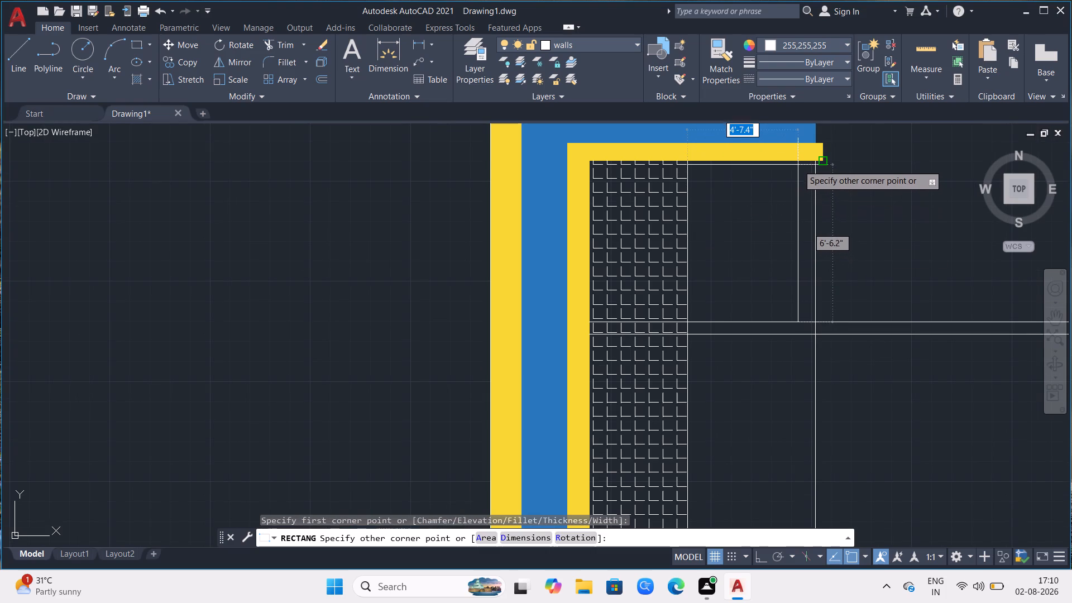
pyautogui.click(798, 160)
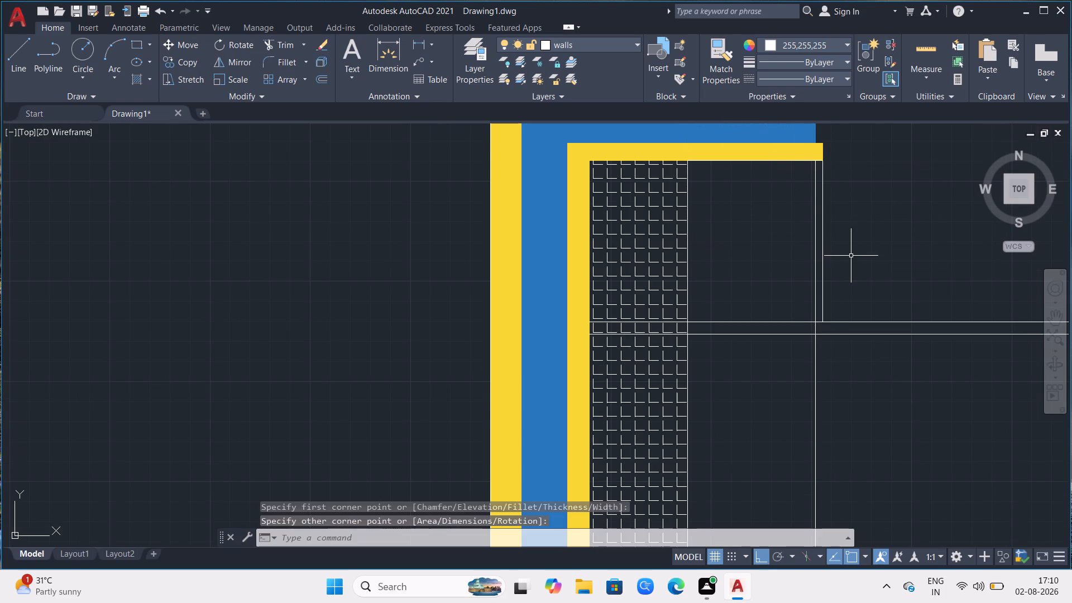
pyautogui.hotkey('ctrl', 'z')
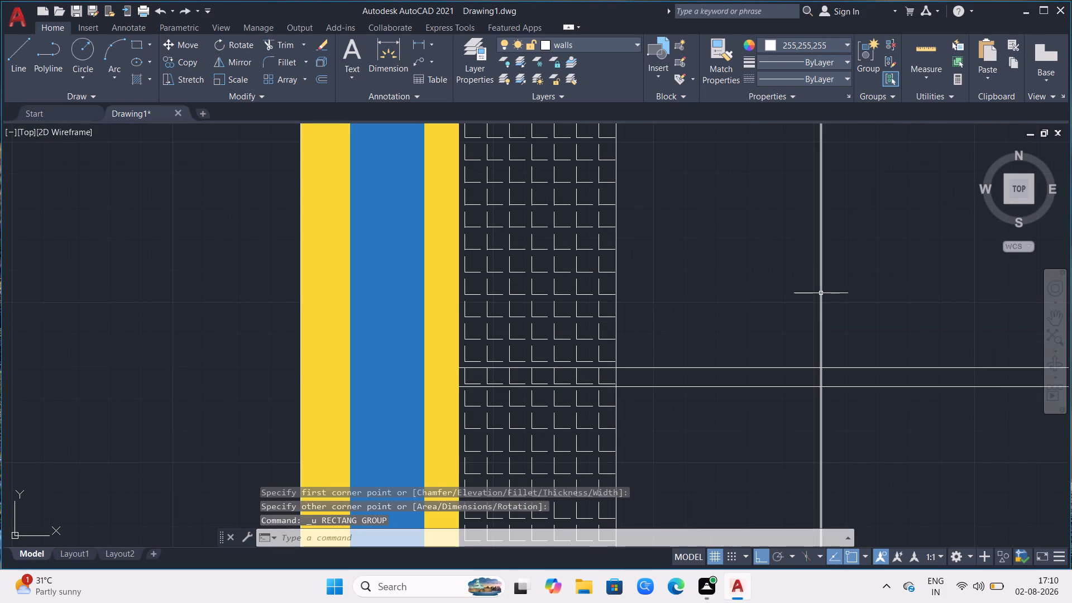
# Draw an upper-floor rectangle from the hatched bay's edge at the floor strip's upper line to the inner yellow band's lower edge, short of the next vertical line.
pyautogui.scroll(-2, 688, 396)
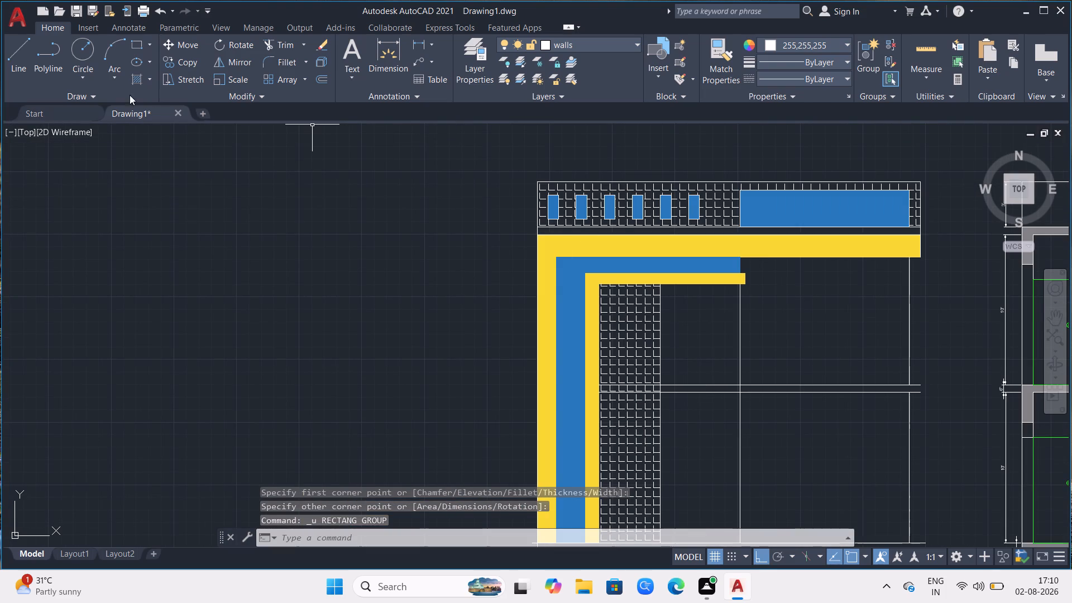
pyautogui.click(140, 49)
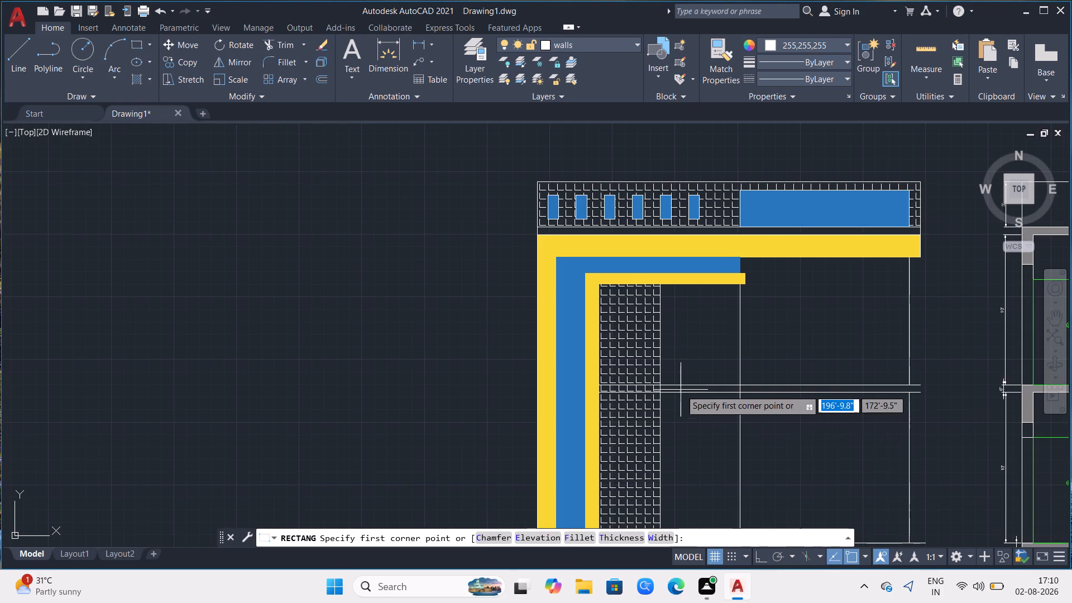
pyautogui.click(665, 384)
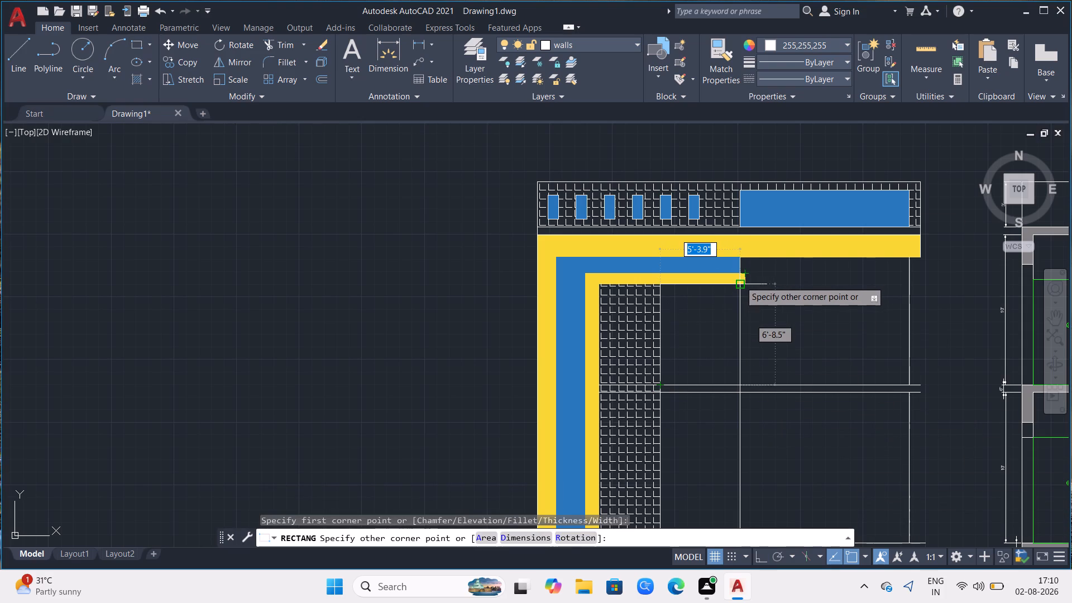
pyautogui.click(722, 290)
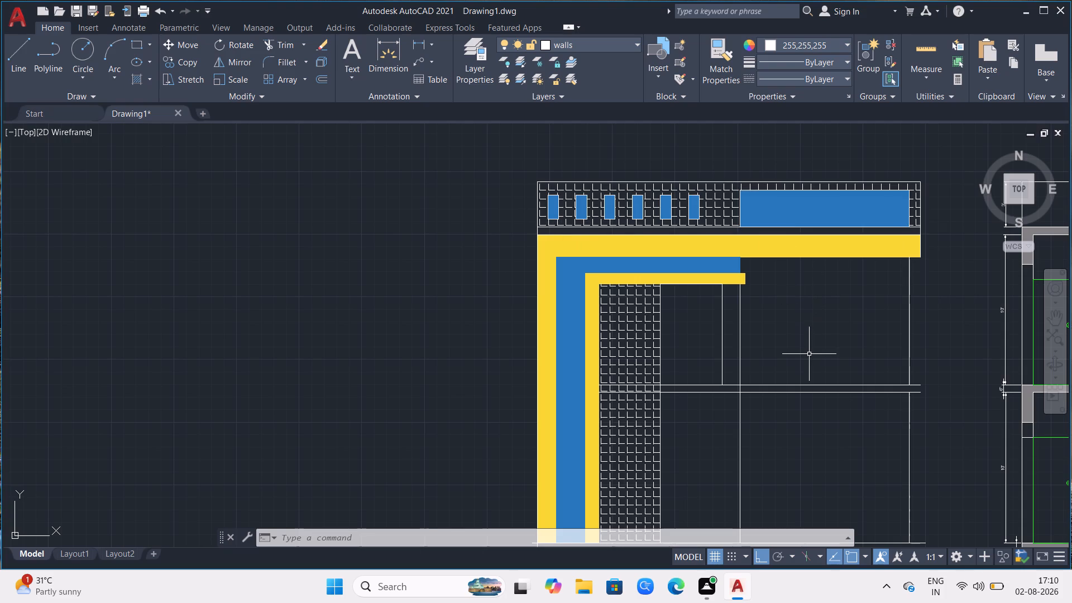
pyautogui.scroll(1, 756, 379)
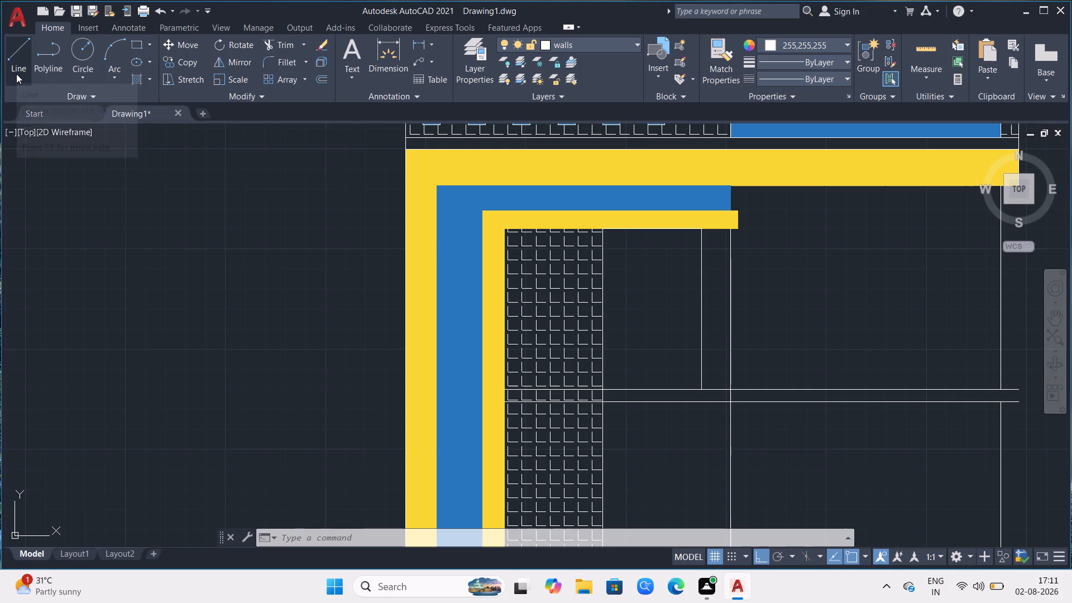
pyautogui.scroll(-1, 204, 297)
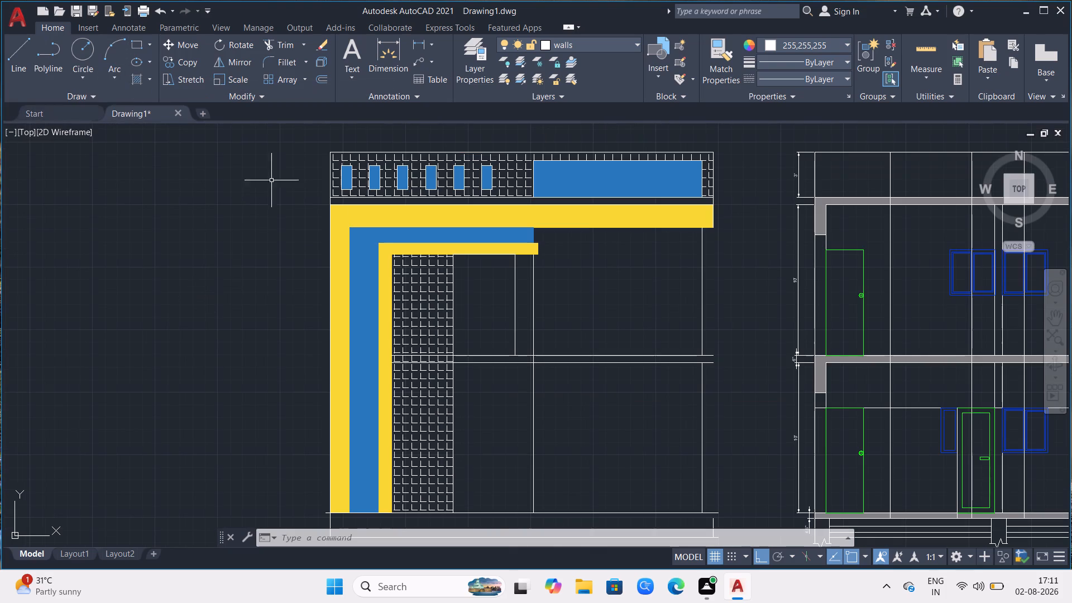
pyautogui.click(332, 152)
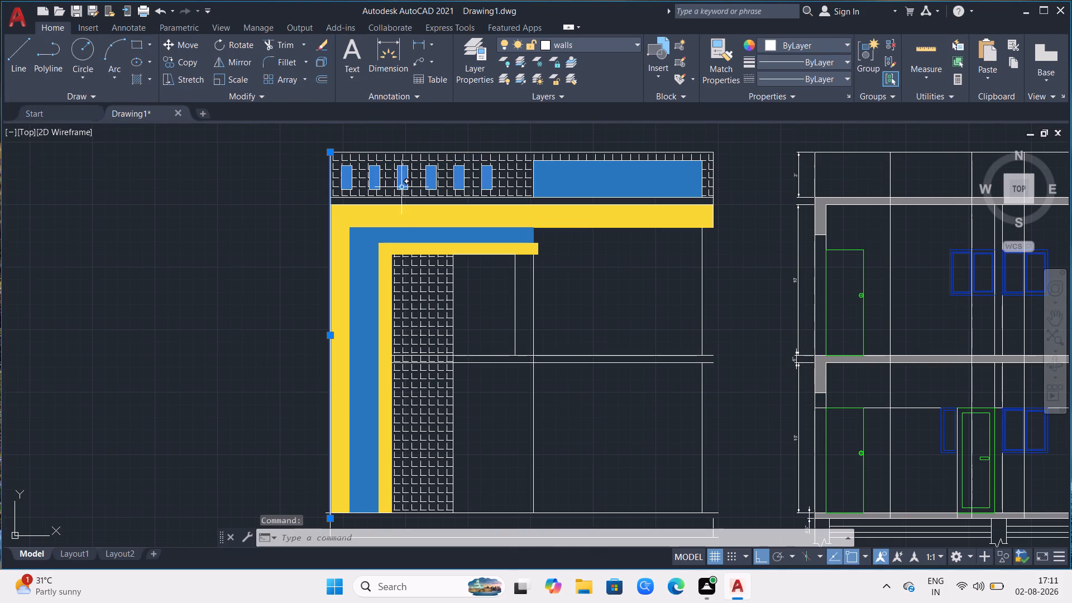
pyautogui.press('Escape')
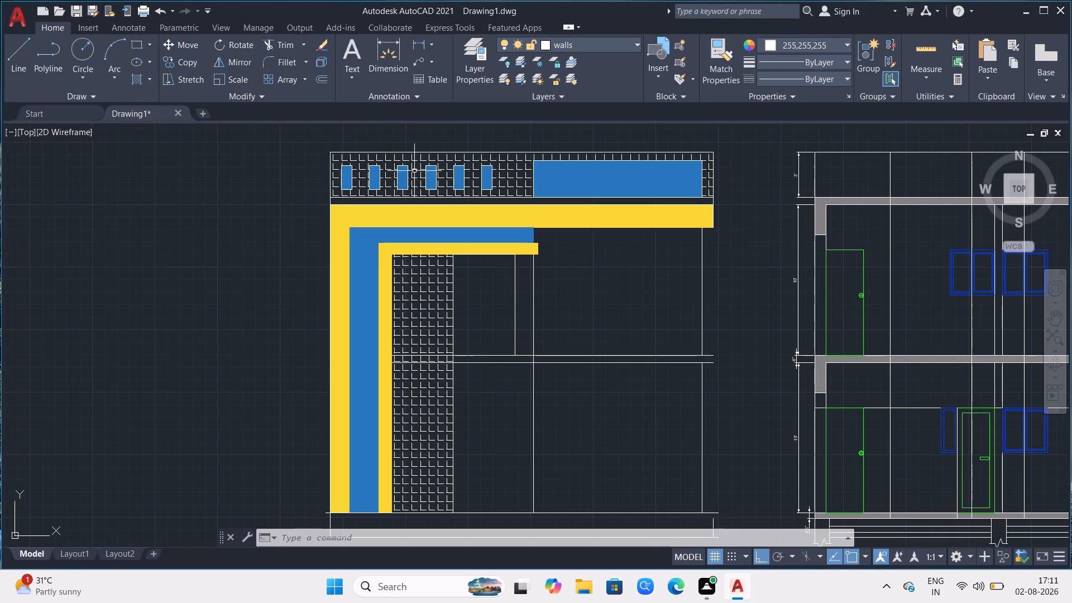
# Offset the upper-floor rectangle beside the hatched bay inward by 2 inches.
pyautogui.click(516, 309)
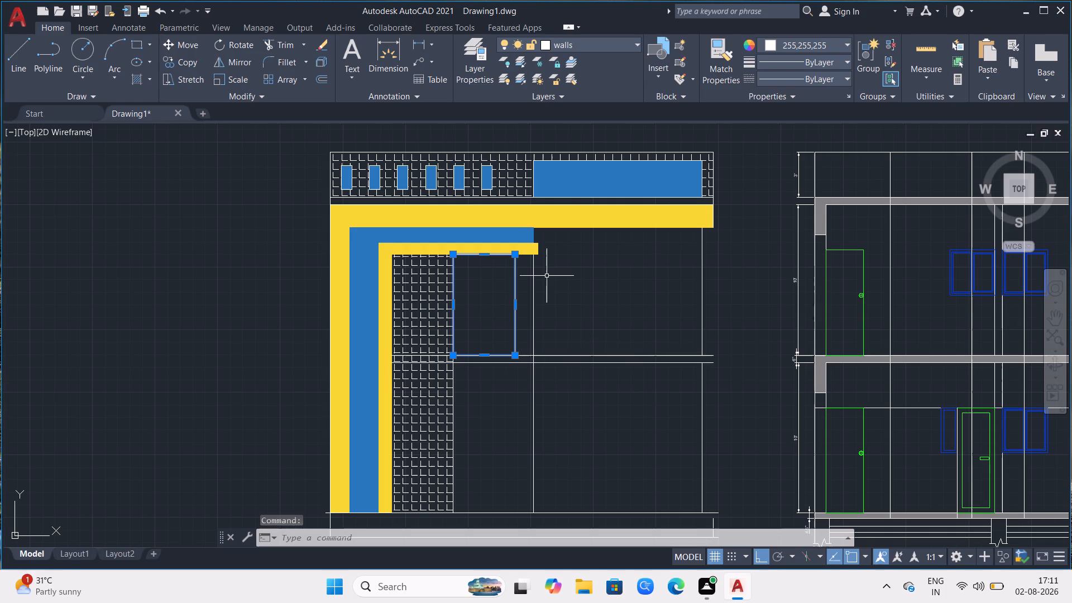
pyautogui.press('o')
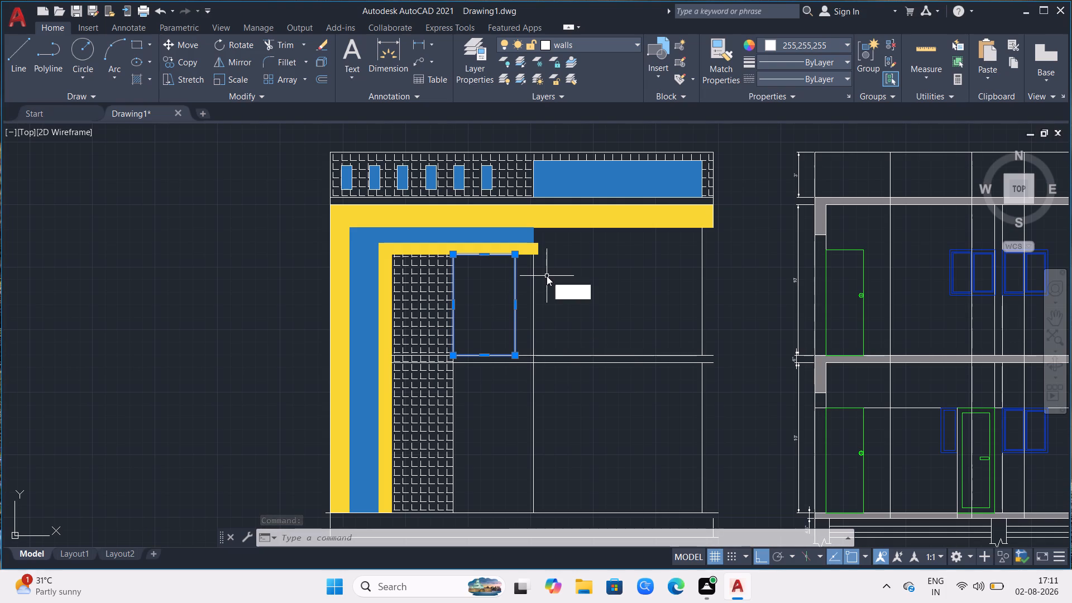
pyautogui.press('Return')
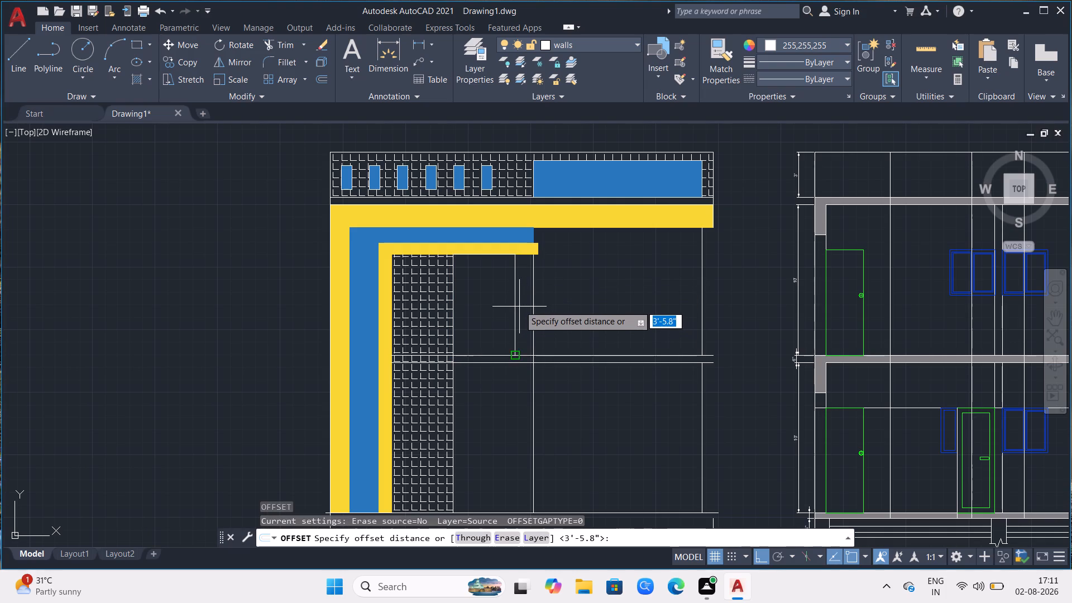
pyautogui.click(516, 357)
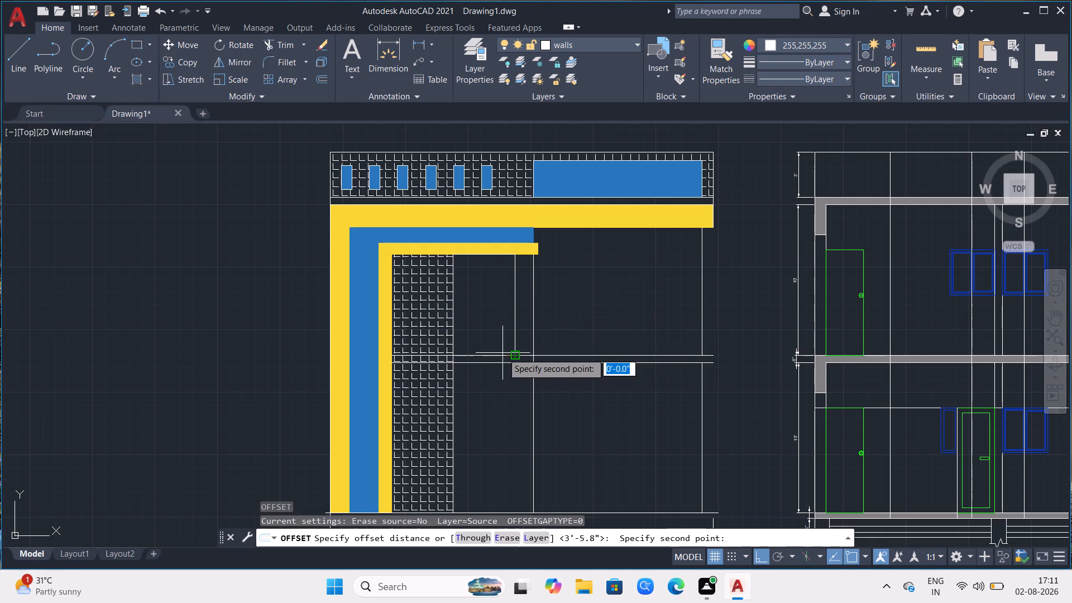
pyautogui.press('2')
pyautogui.press('Return')
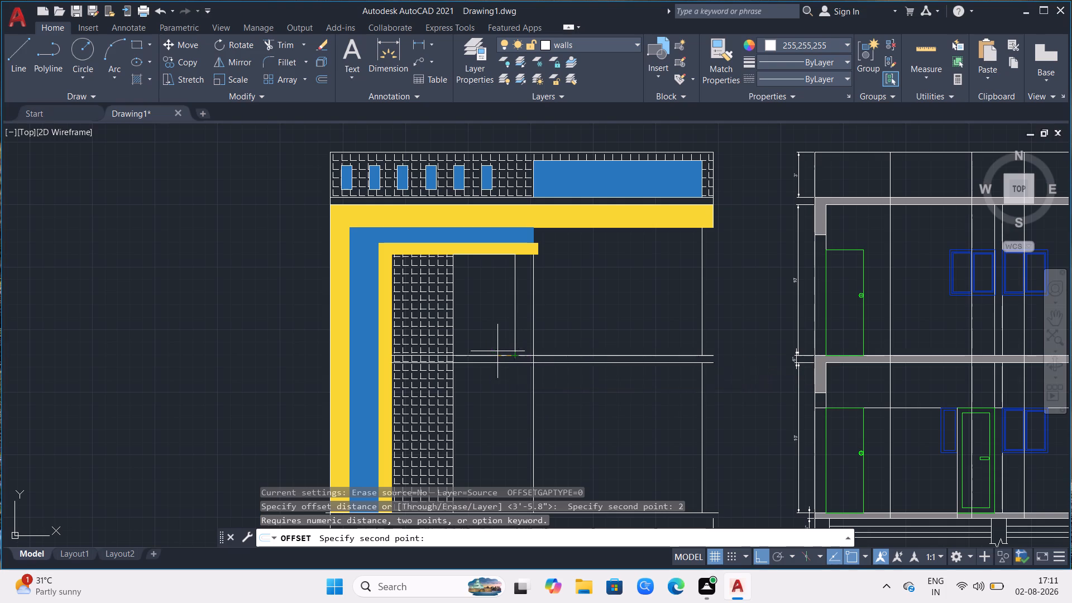
pyautogui.press('2')
pyautogui.press('Return')
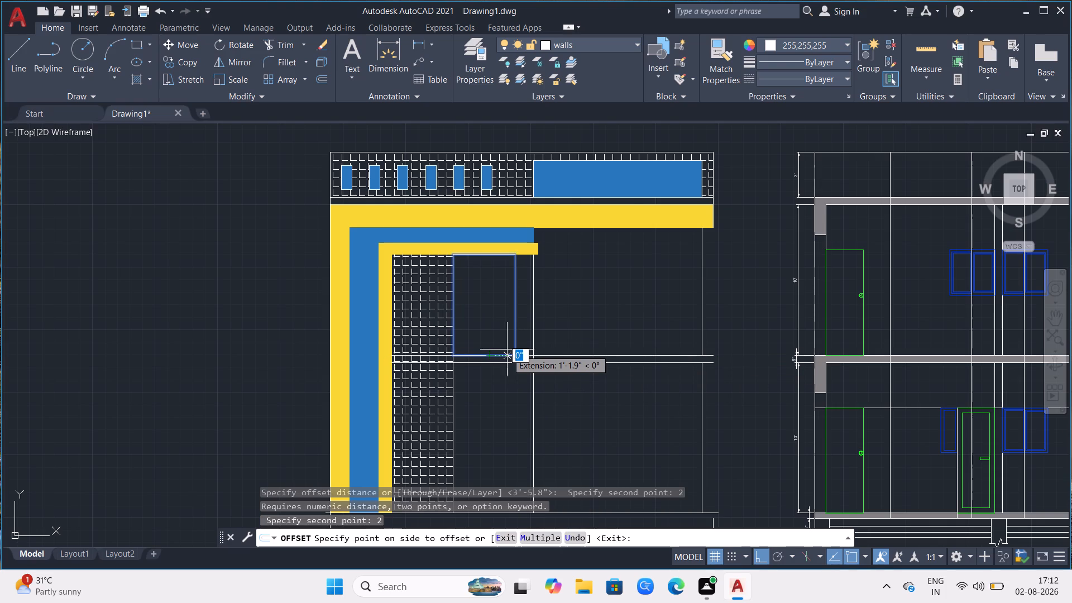
pyautogui.click(486, 338)
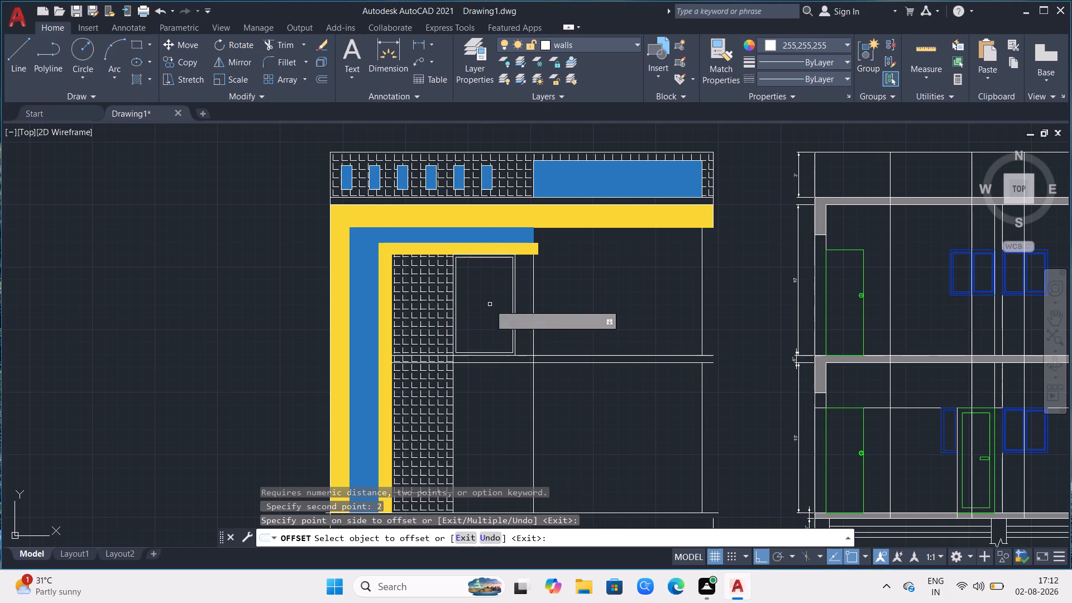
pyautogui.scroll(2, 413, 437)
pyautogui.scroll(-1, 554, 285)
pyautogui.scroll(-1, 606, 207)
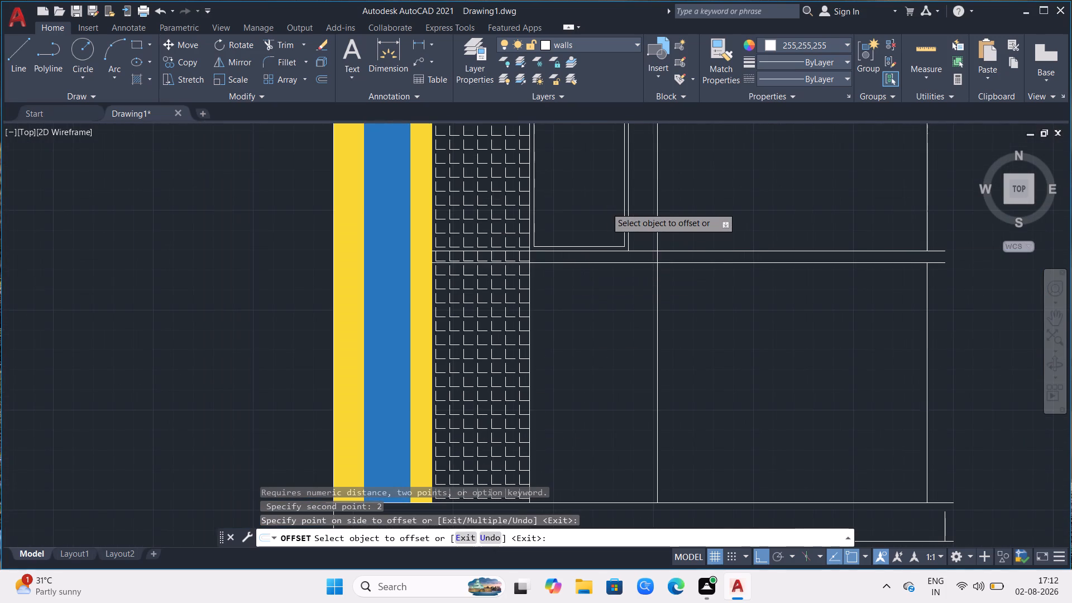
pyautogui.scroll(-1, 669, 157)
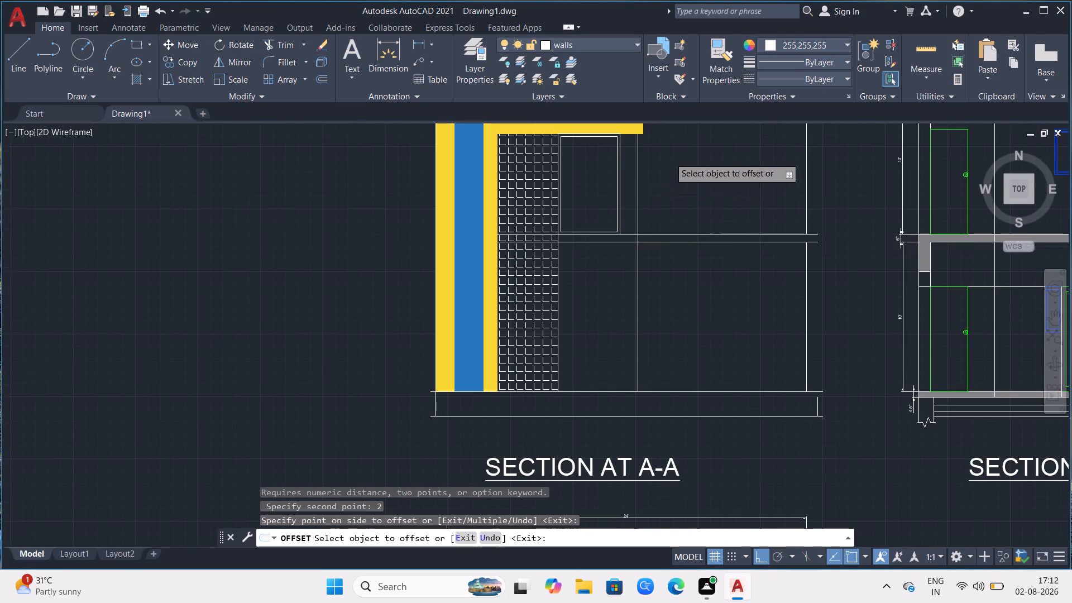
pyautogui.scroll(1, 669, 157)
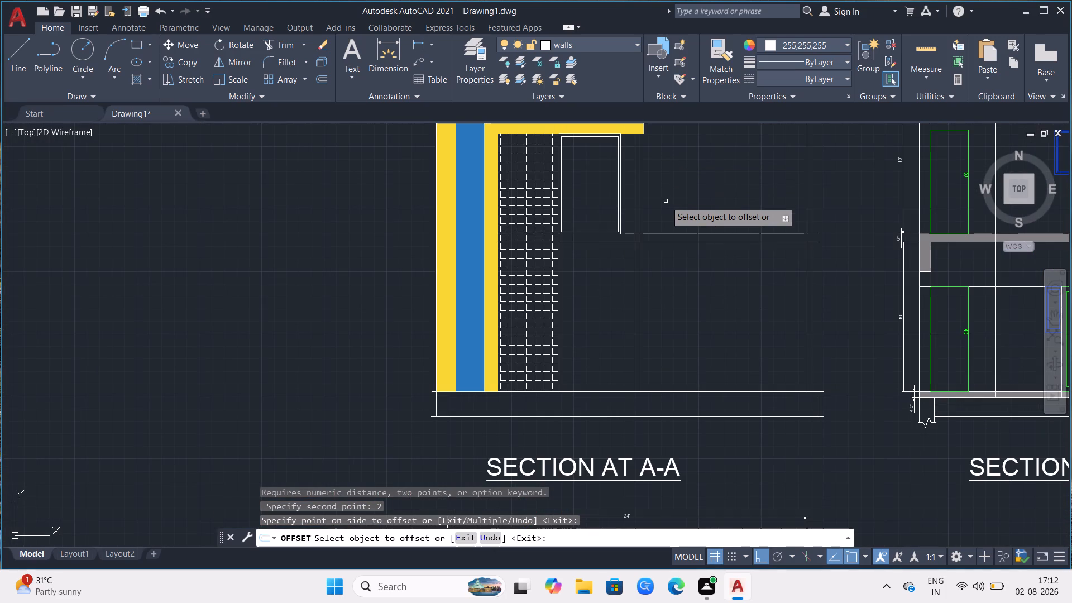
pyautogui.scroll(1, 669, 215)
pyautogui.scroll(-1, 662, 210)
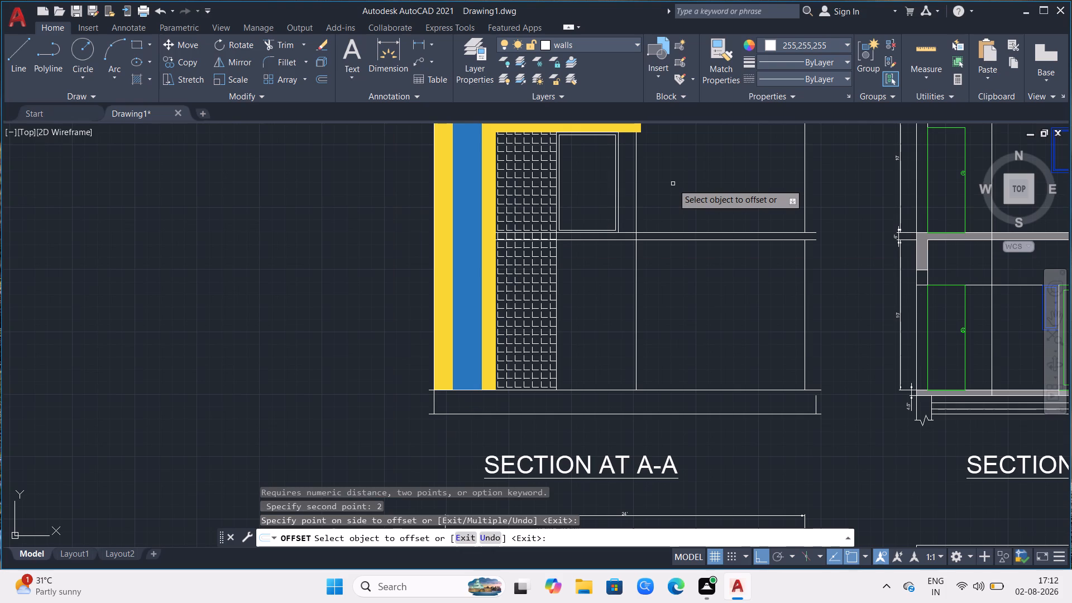
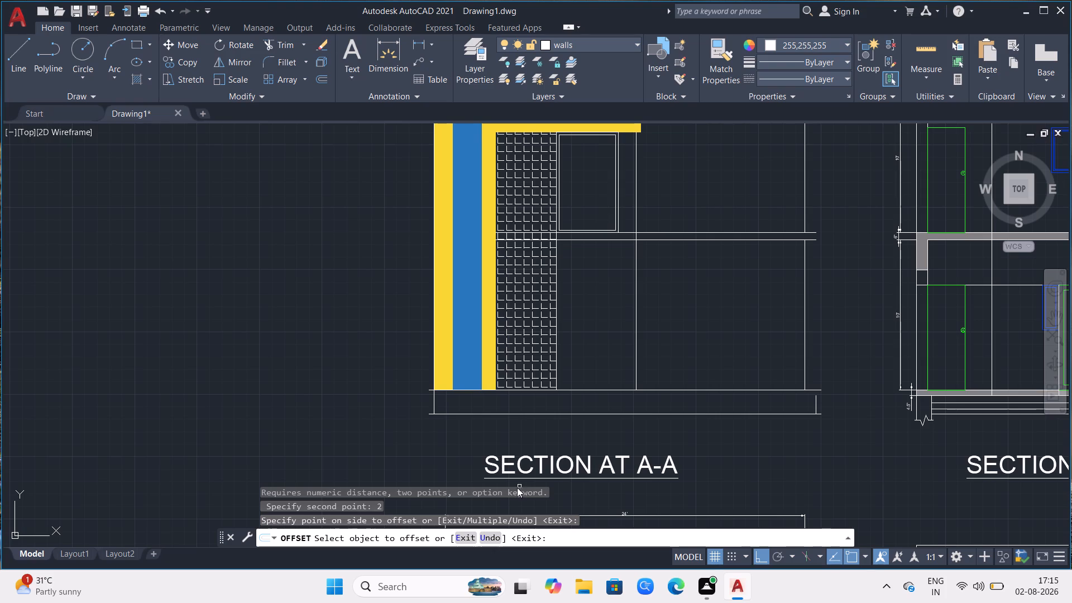
# Offset the hatched bay's full-height vertical edge line by 2 inches into the hatched bay.
pyautogui.click(514, 490)
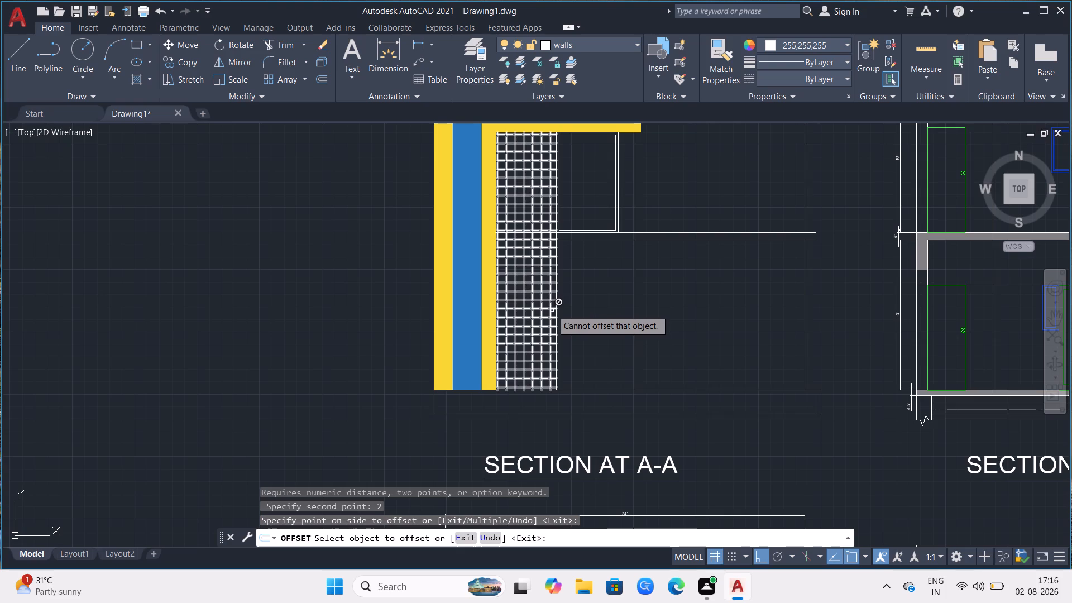
pyautogui.click(552, 310)
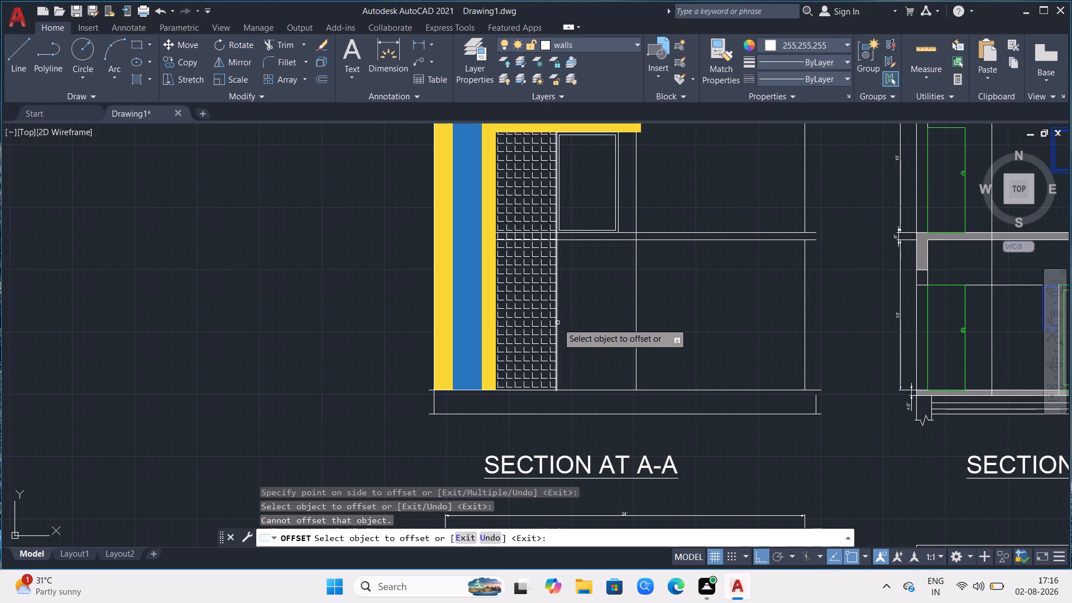
pyautogui.click(557, 323)
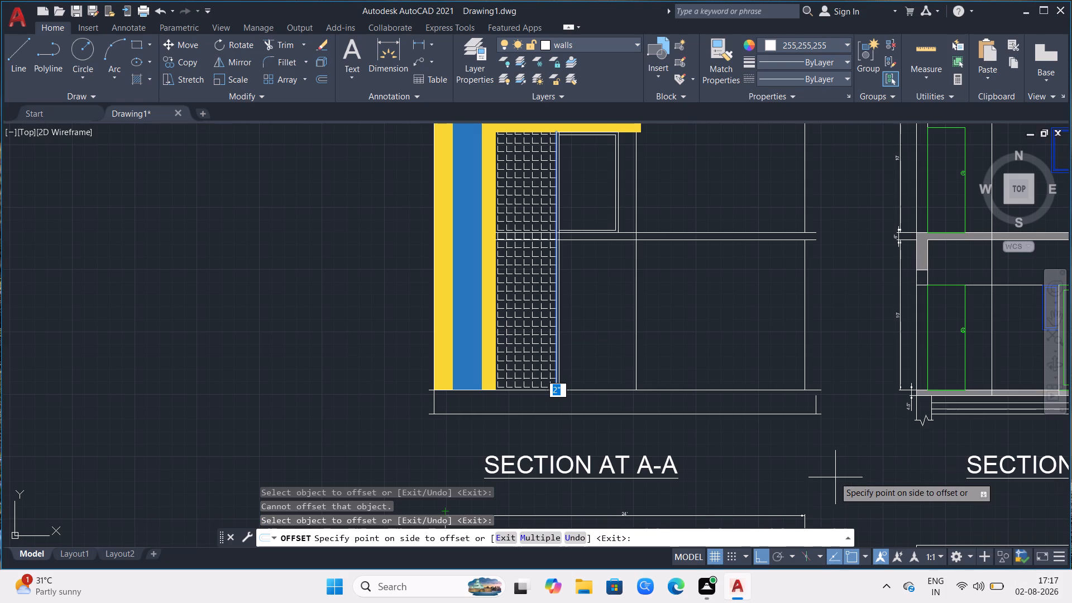
pyautogui.scroll(-1, 833, 474)
pyautogui.scroll(-2, 490, 403)
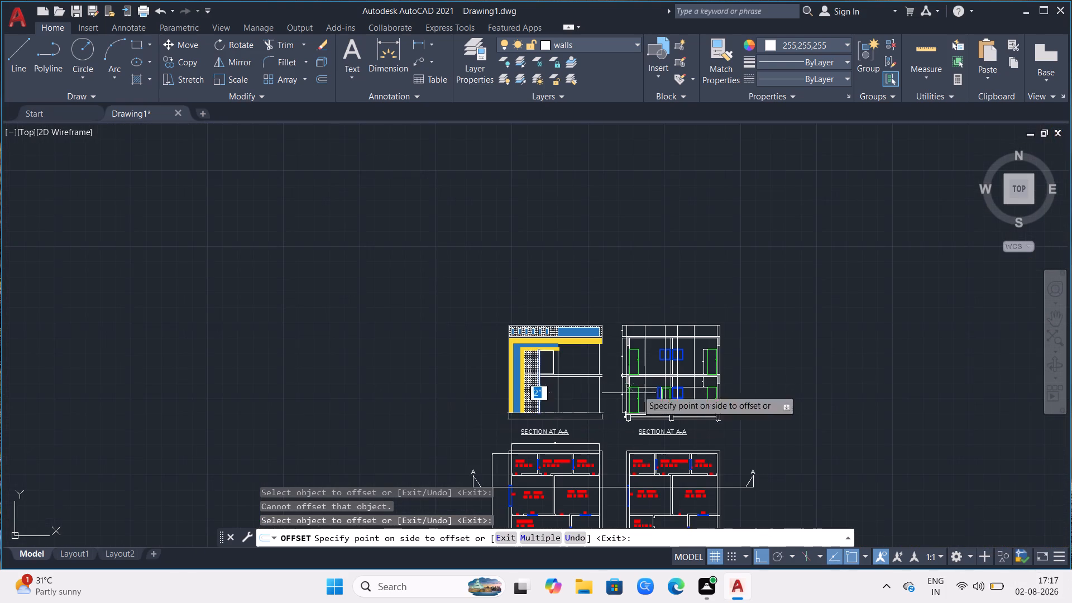
pyautogui.scroll(-1, 749, 328)
pyautogui.scroll(1, 862, 490)
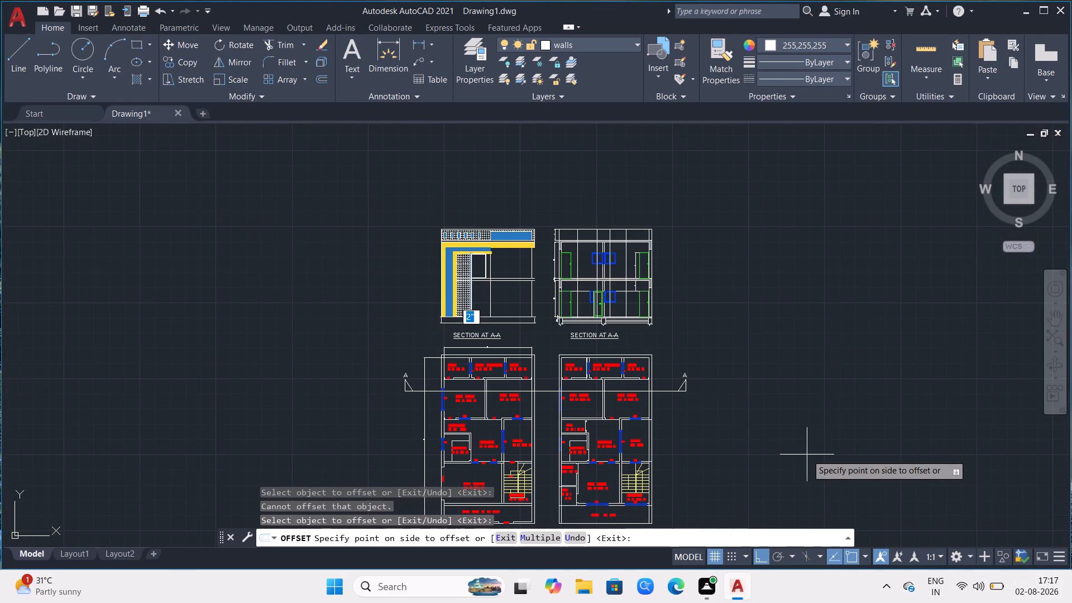
pyautogui.scroll(1, 807, 454)
pyautogui.scroll(1, 726, 422)
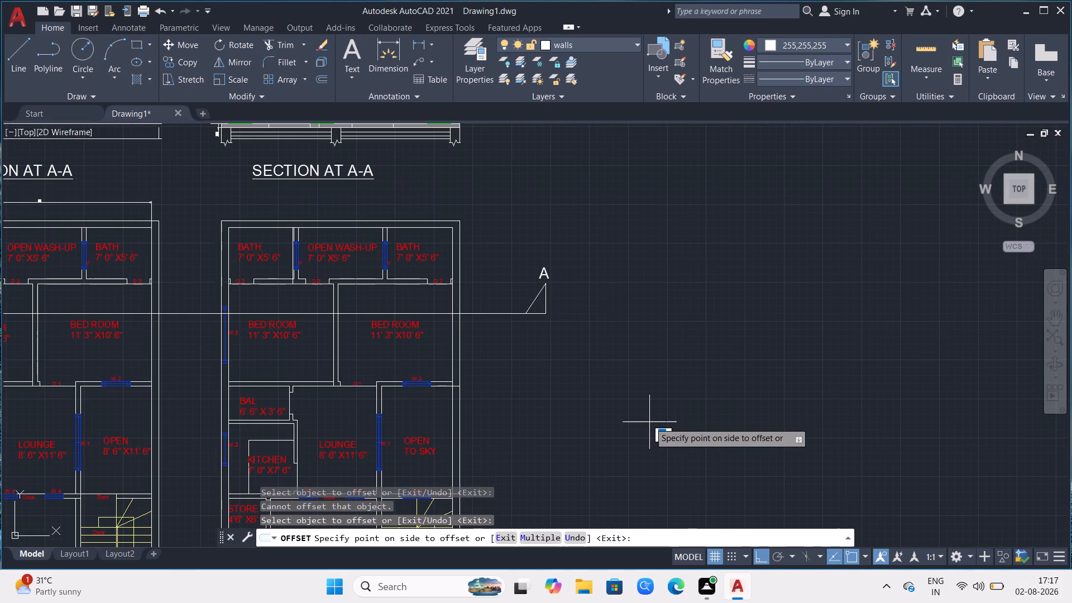
pyautogui.scroll(-1, 742, 454)
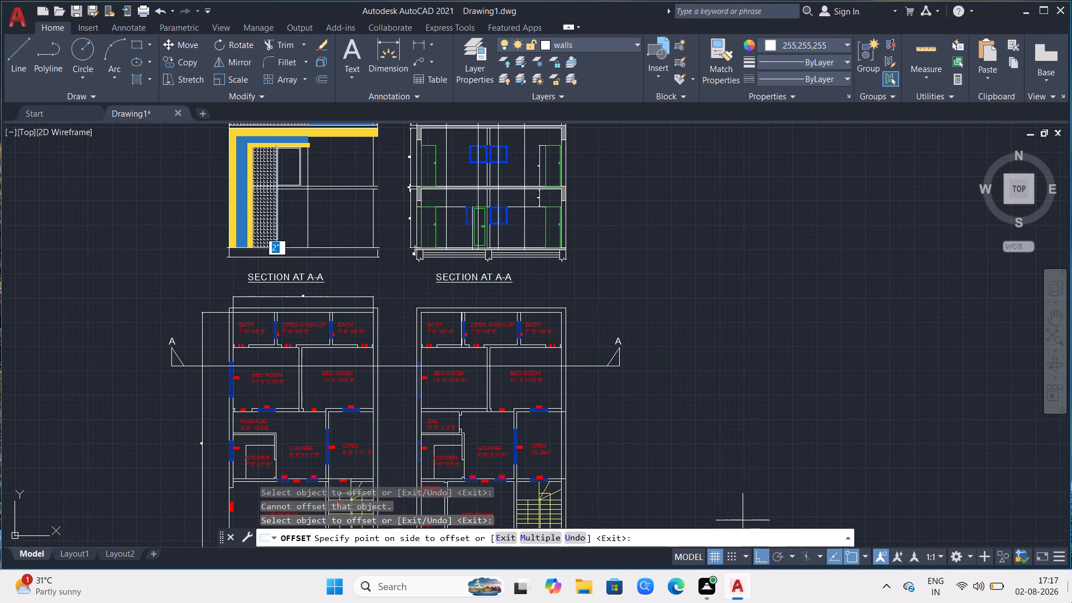
pyautogui.scroll(1, 858, 489)
pyautogui.scroll(-1, 732, 452)
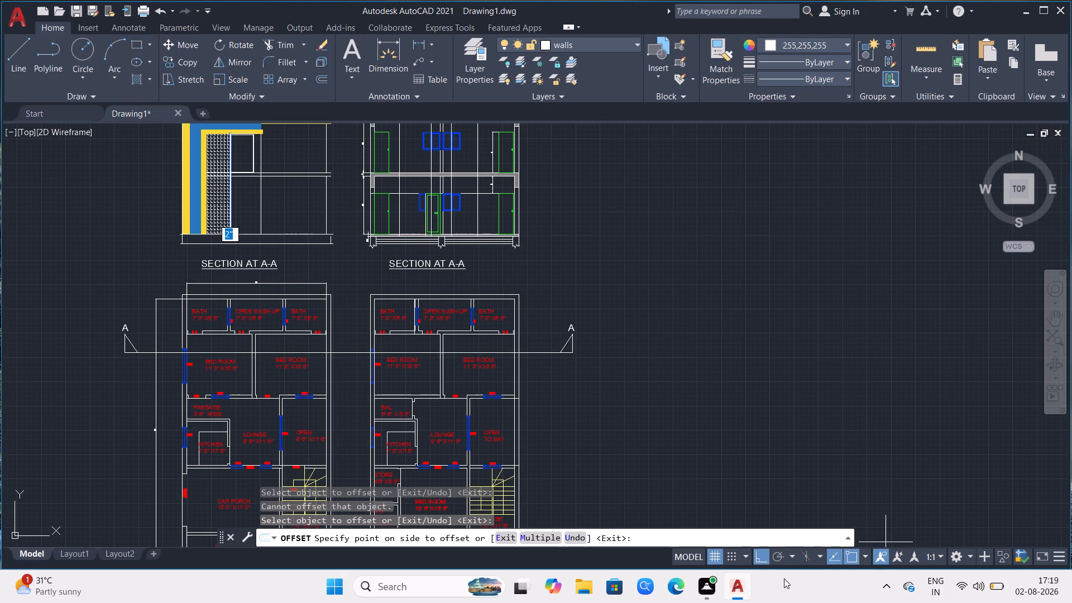
pyautogui.scroll(-1, 841, 564)
pyautogui.scroll(-1, 1006, 542)
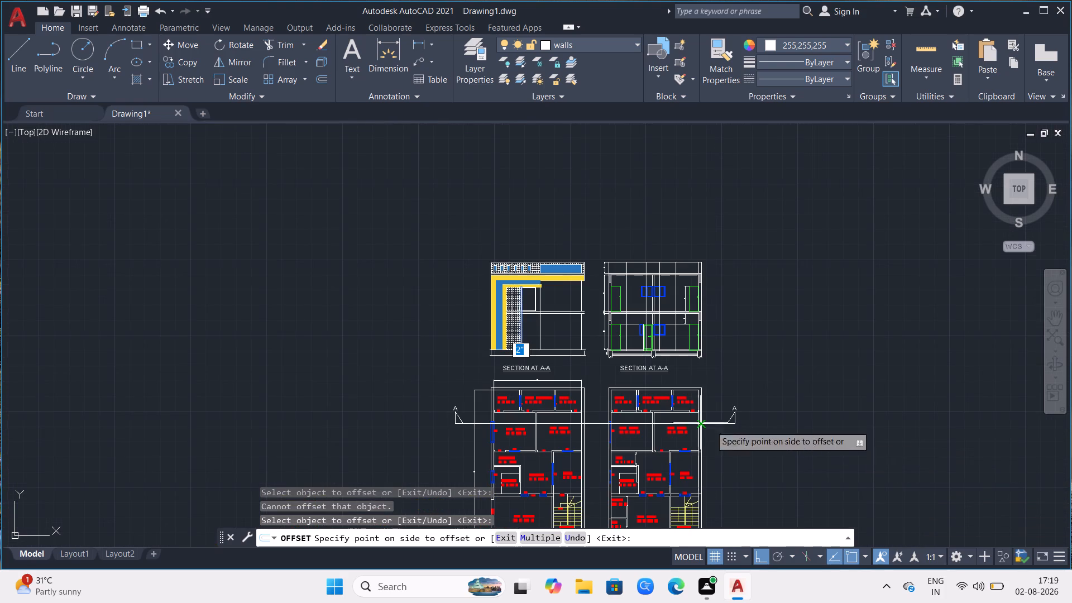
pyautogui.scroll(-2, 392, 320)
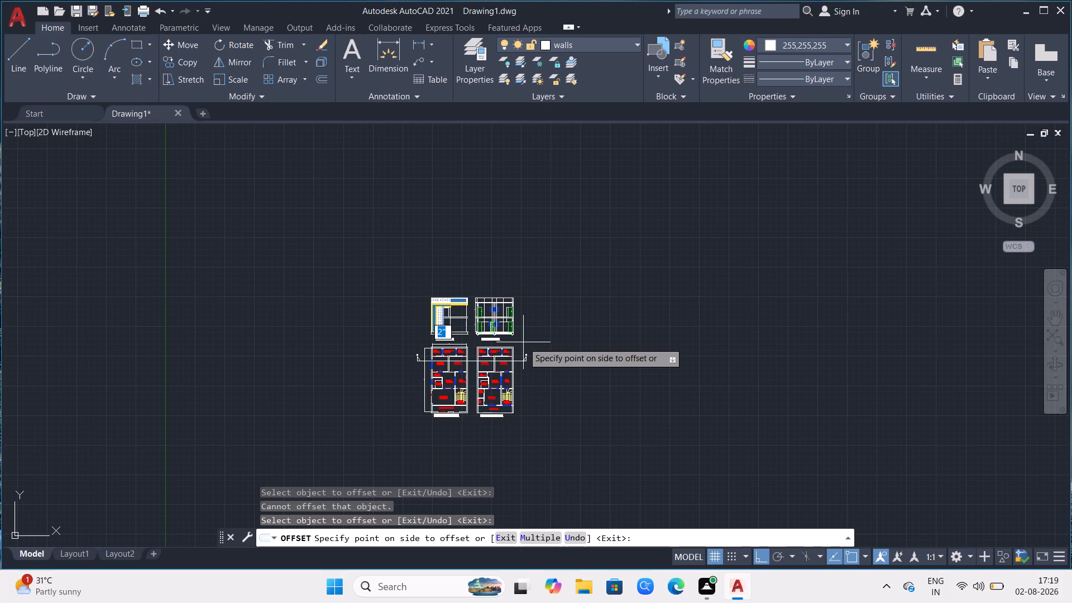
pyautogui.scroll(4, 490, 372)
pyautogui.scroll(-2, 490, 375)
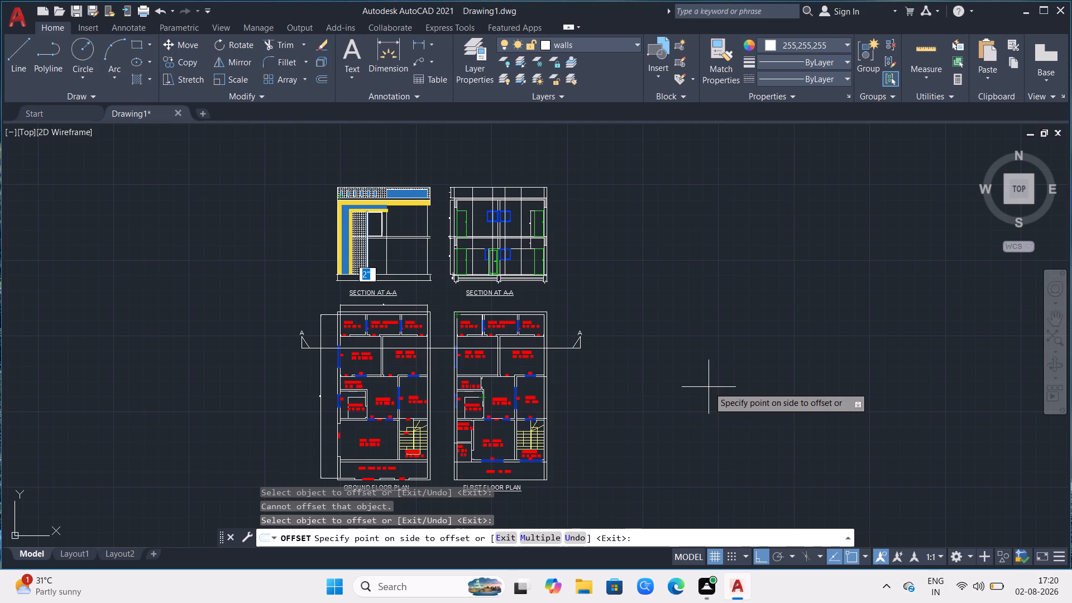
pyautogui.scroll(2, 338, 238)
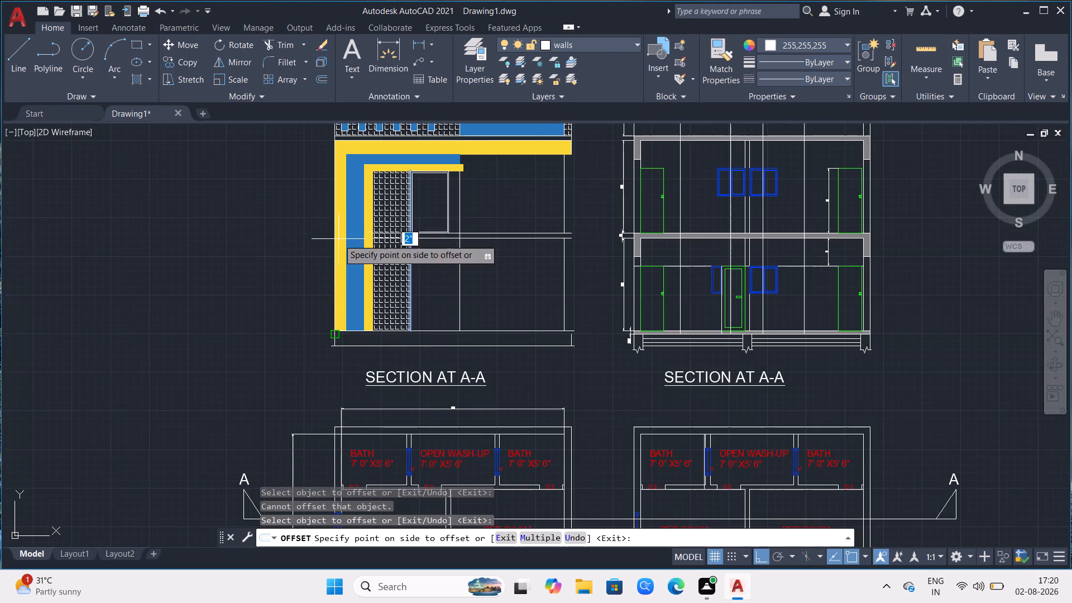
pyautogui.scroll(1, 439, 200)
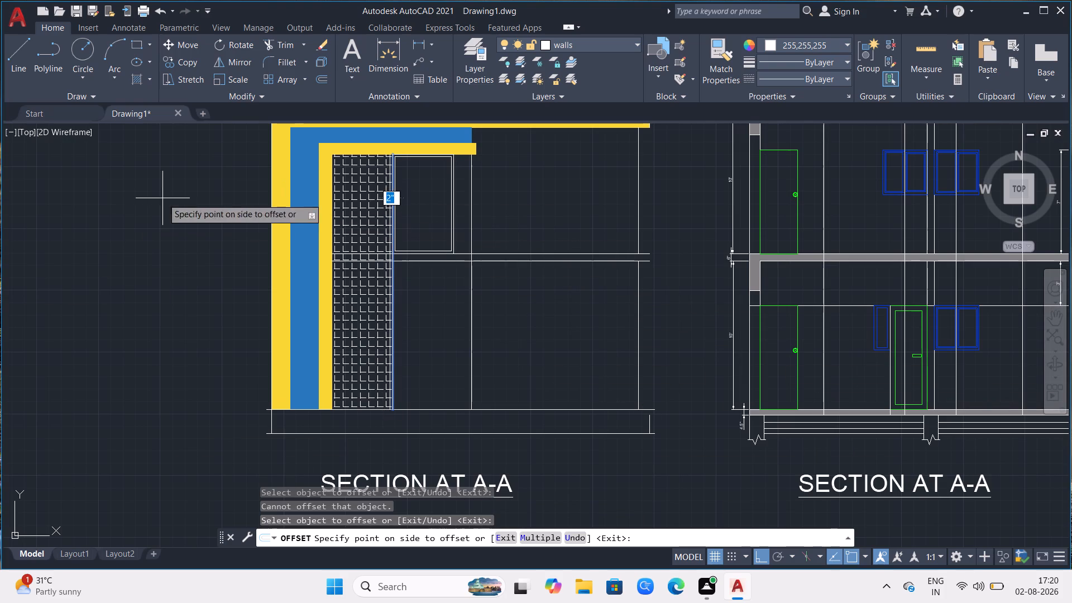
pyautogui.moveTo(89, 78); pyautogui.dragTo(63, 58)
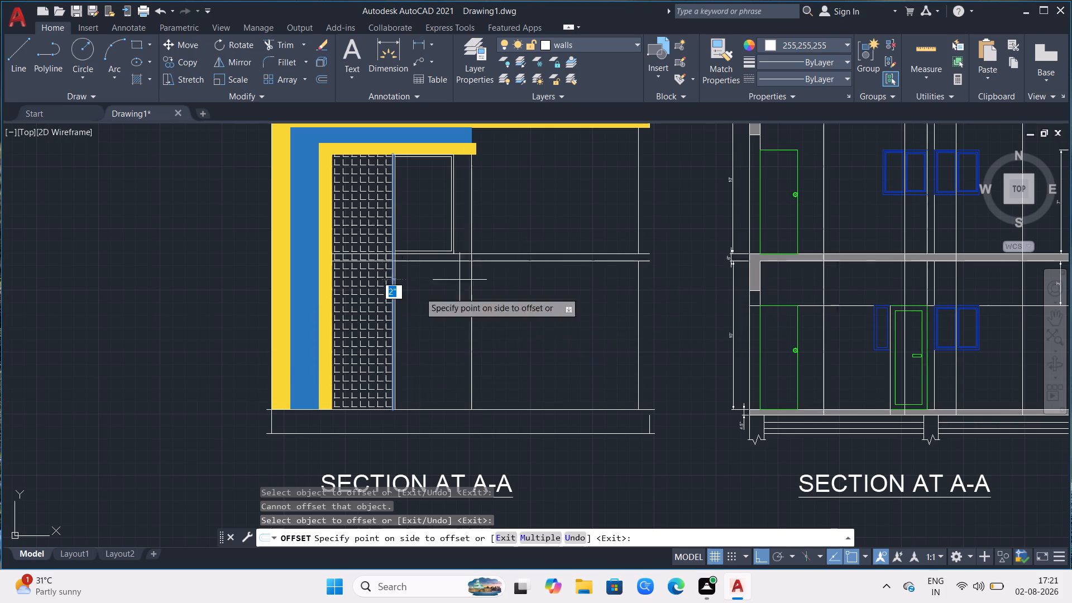
pyautogui.click(100, 321)
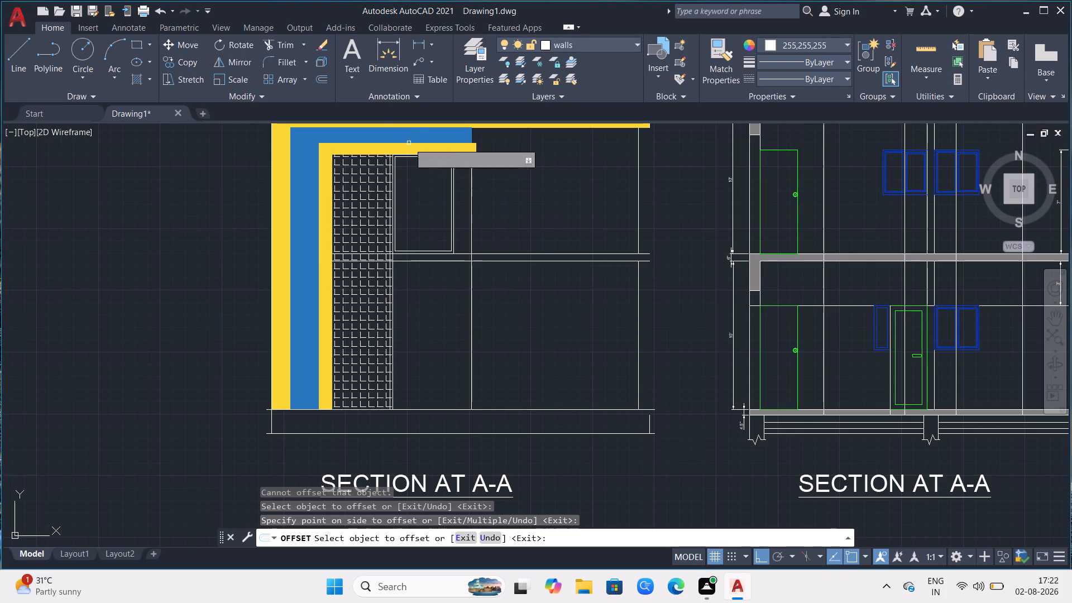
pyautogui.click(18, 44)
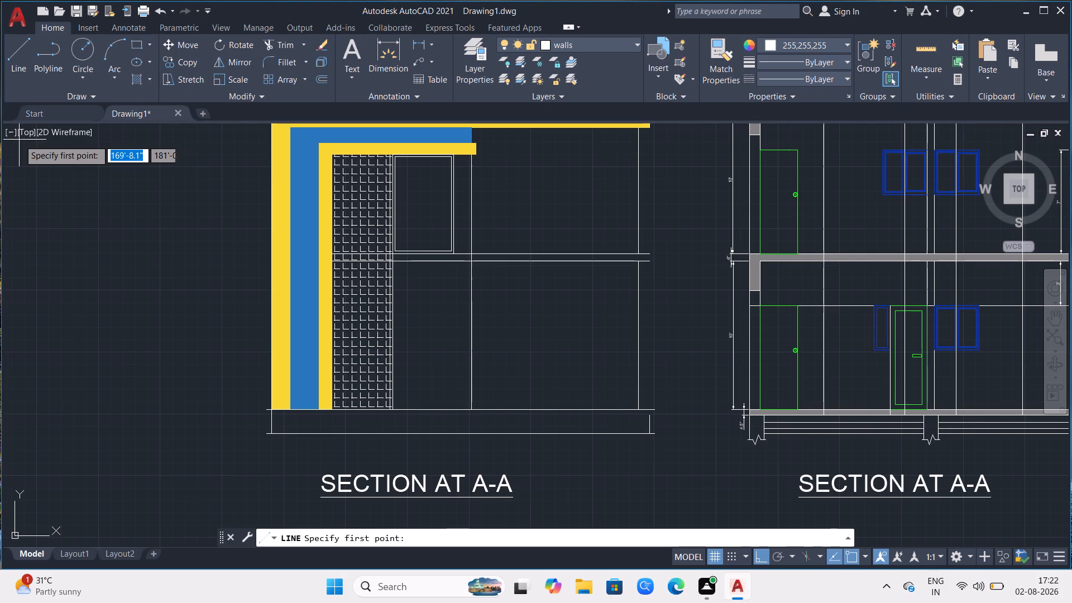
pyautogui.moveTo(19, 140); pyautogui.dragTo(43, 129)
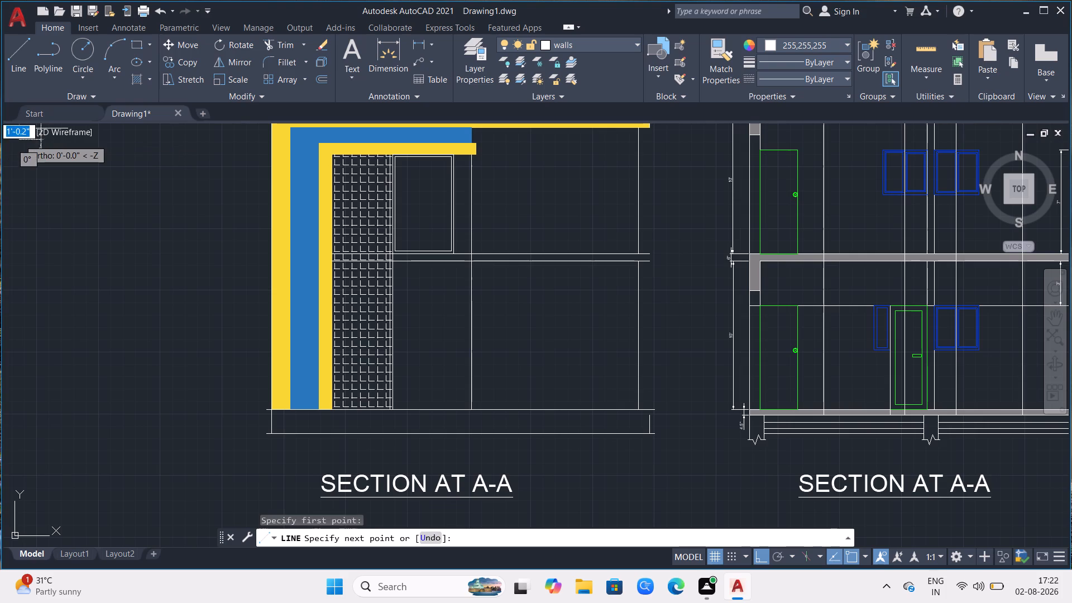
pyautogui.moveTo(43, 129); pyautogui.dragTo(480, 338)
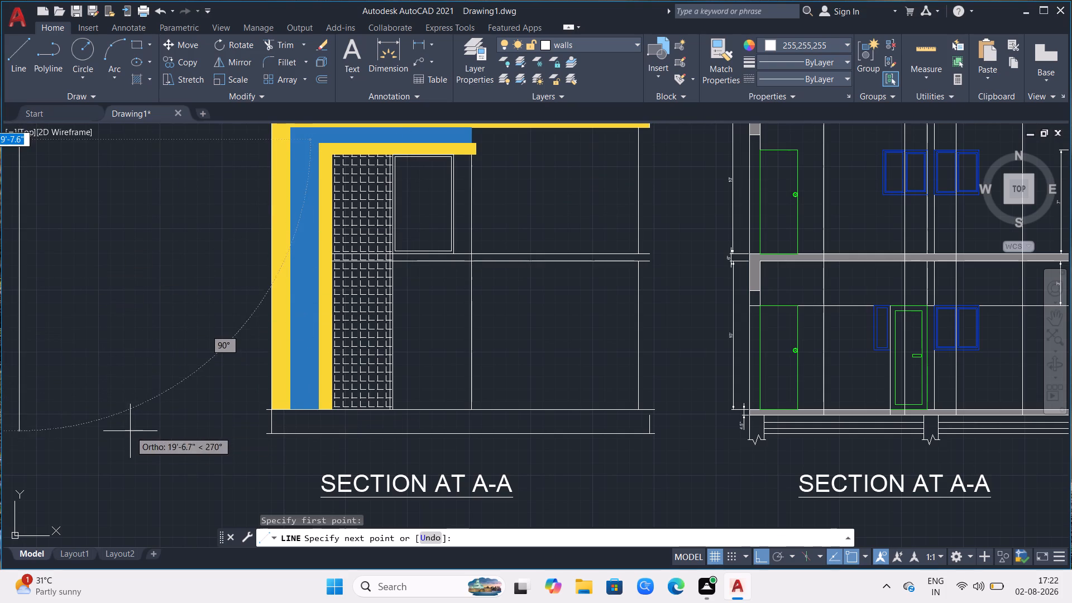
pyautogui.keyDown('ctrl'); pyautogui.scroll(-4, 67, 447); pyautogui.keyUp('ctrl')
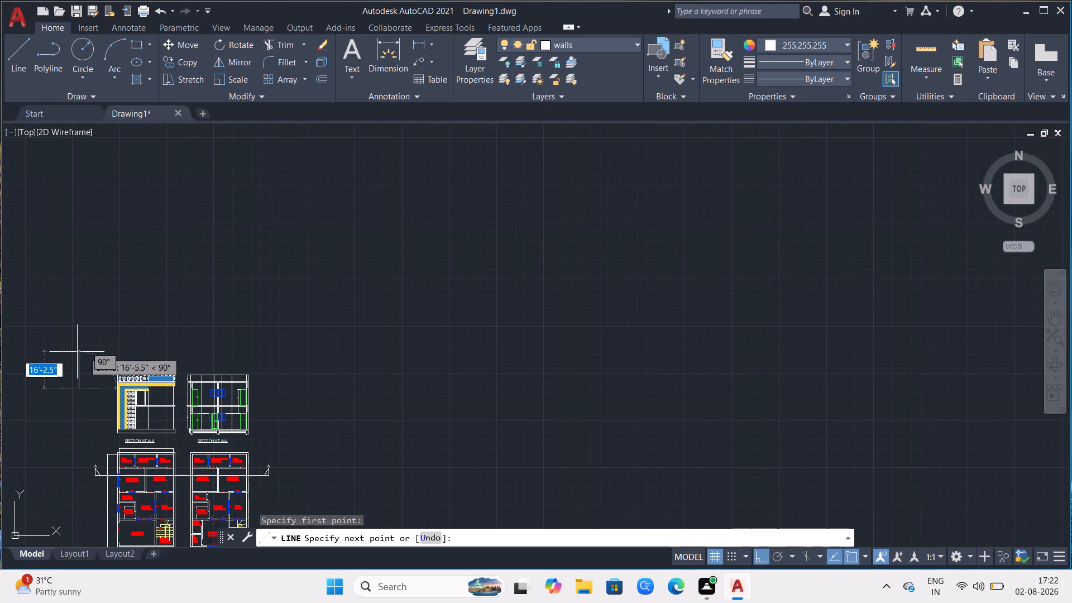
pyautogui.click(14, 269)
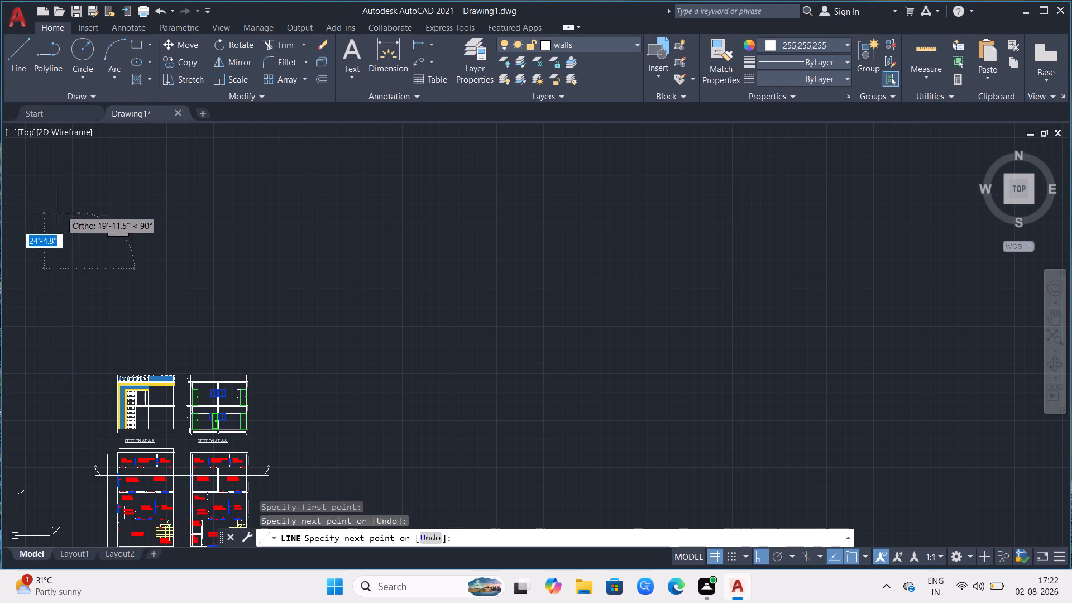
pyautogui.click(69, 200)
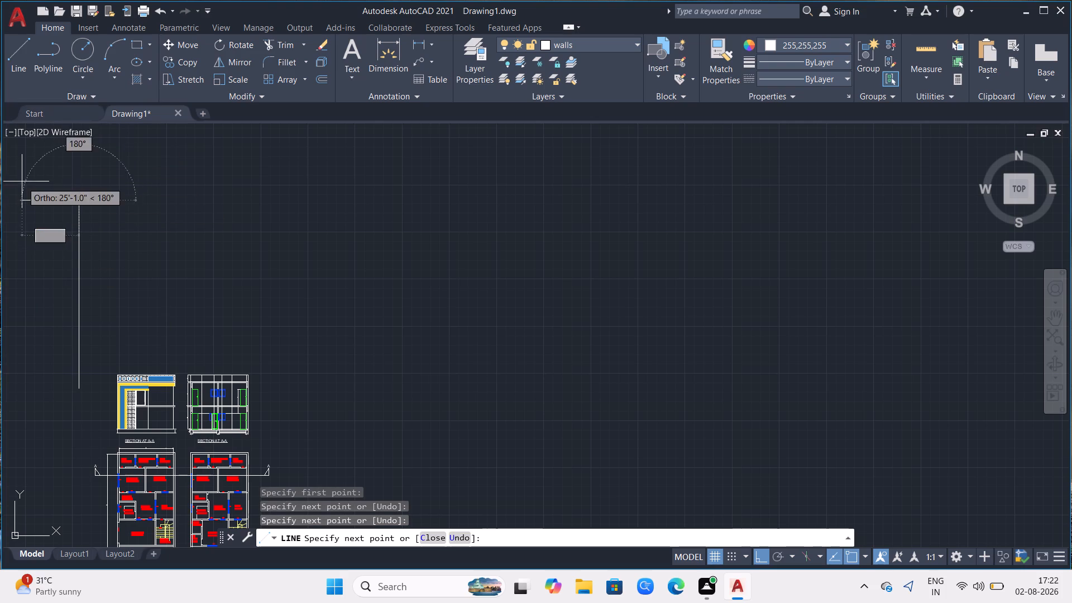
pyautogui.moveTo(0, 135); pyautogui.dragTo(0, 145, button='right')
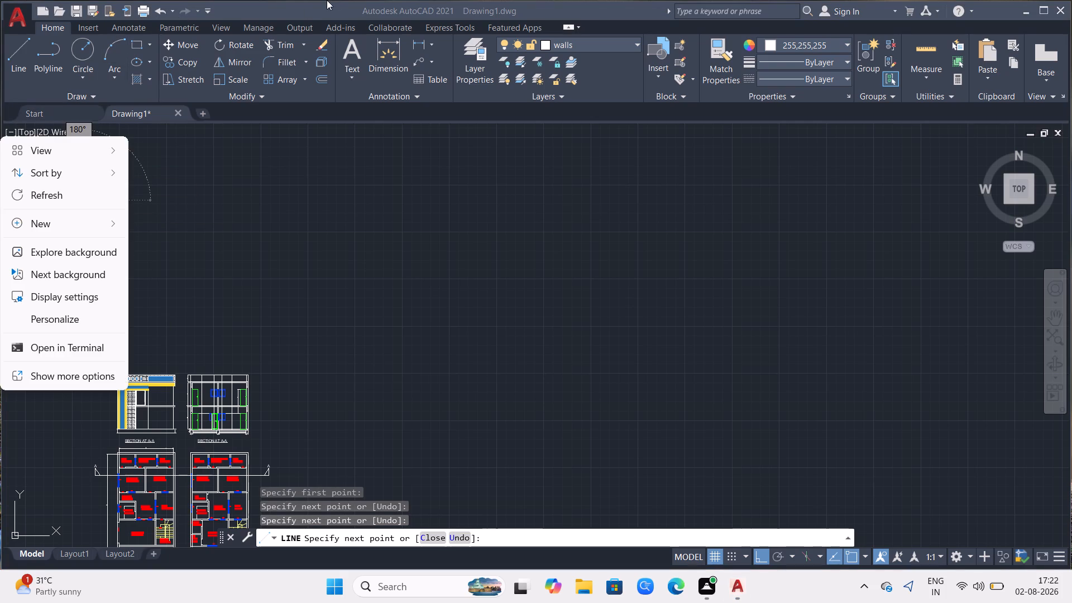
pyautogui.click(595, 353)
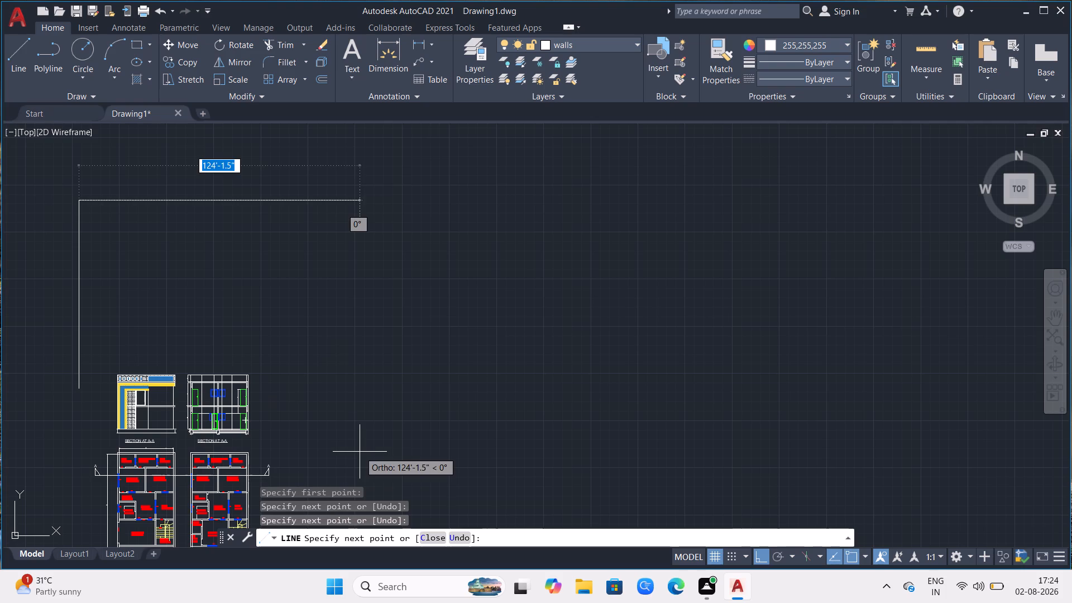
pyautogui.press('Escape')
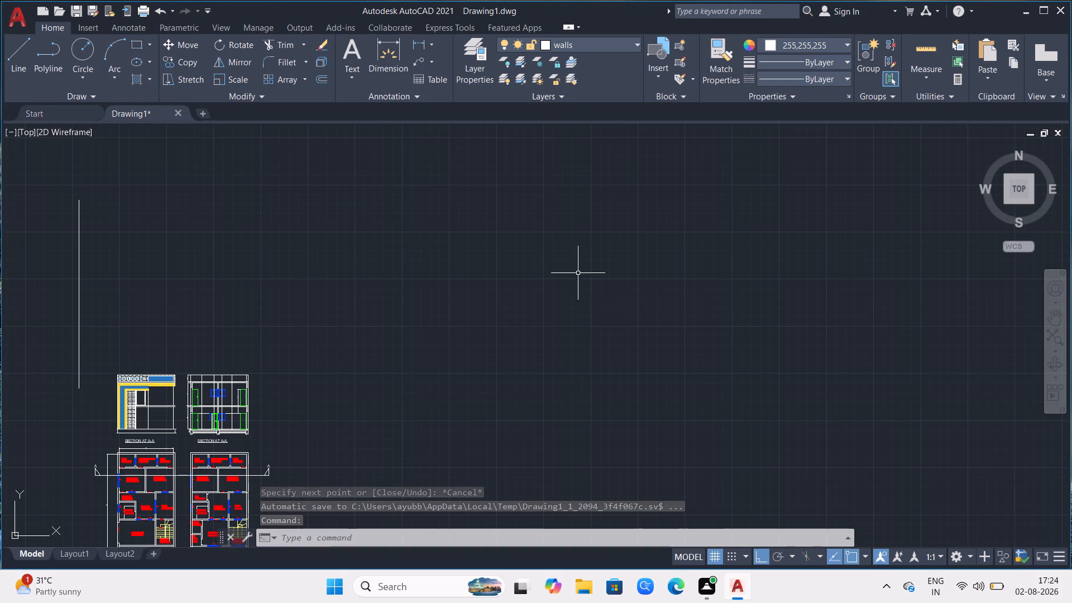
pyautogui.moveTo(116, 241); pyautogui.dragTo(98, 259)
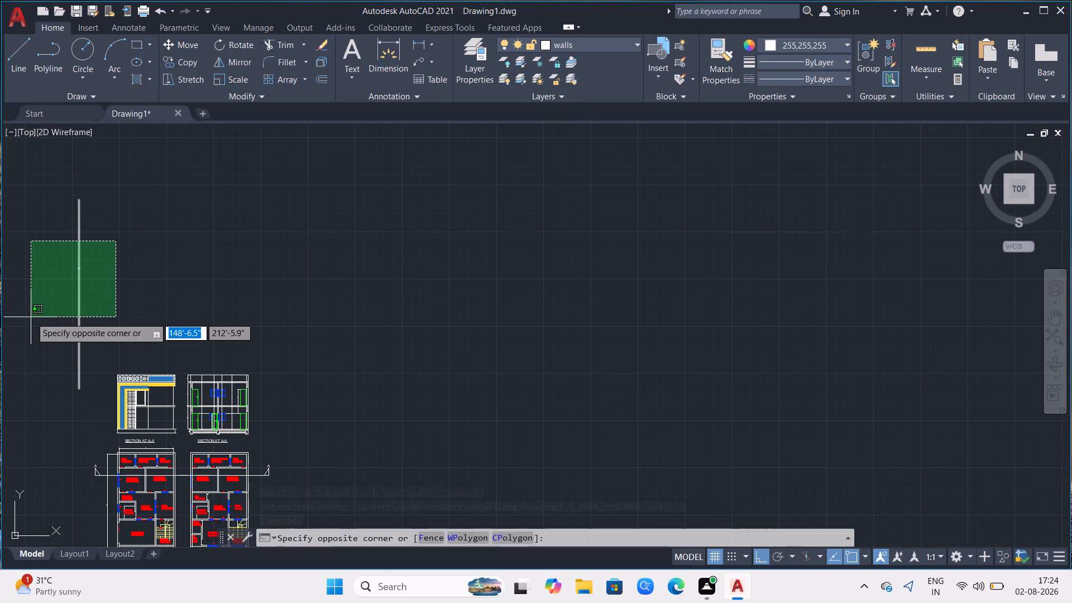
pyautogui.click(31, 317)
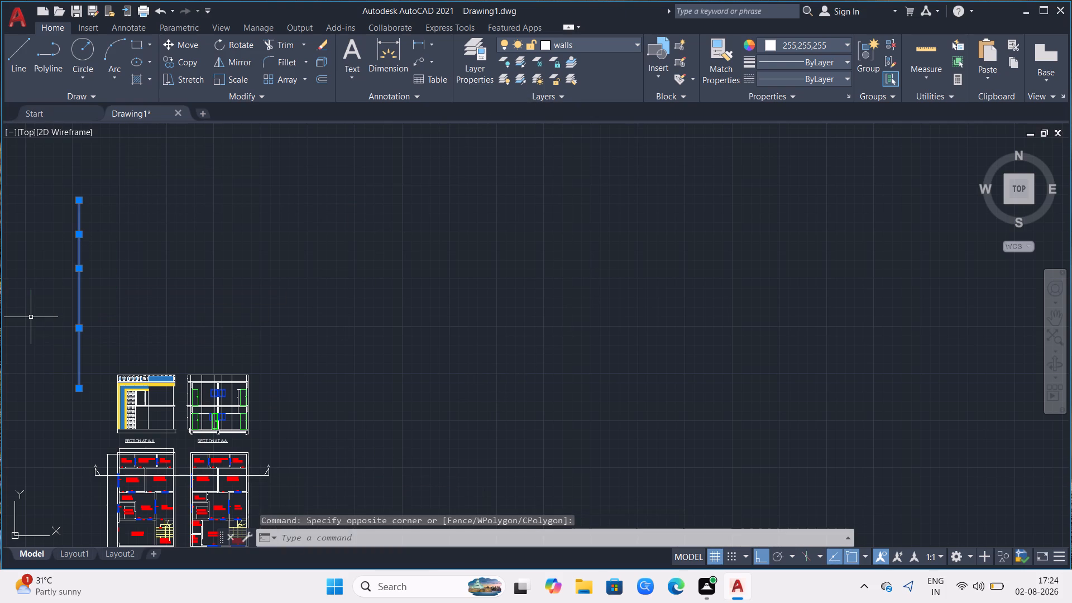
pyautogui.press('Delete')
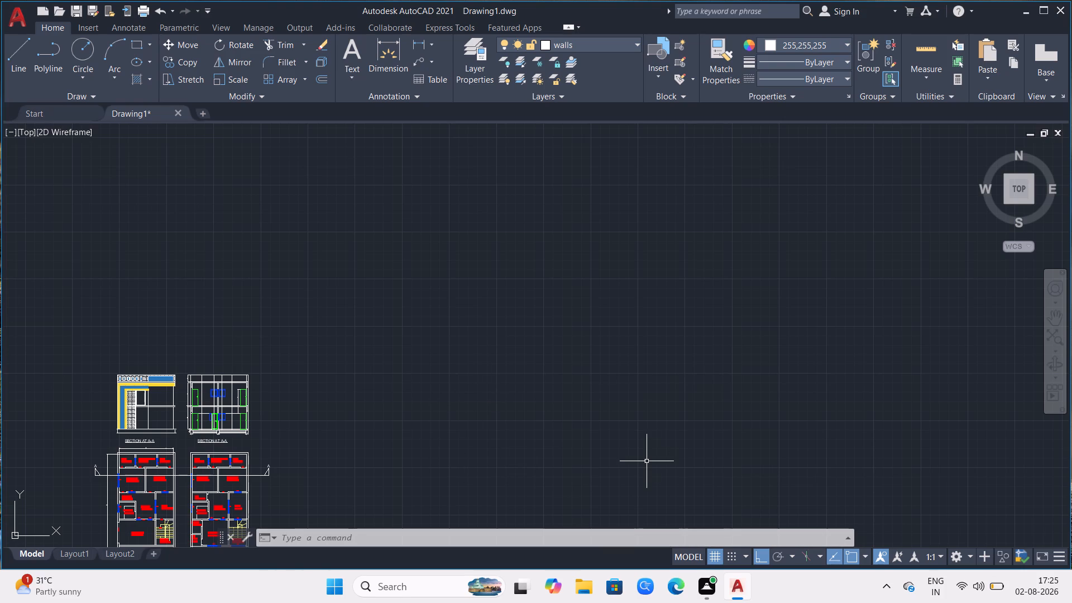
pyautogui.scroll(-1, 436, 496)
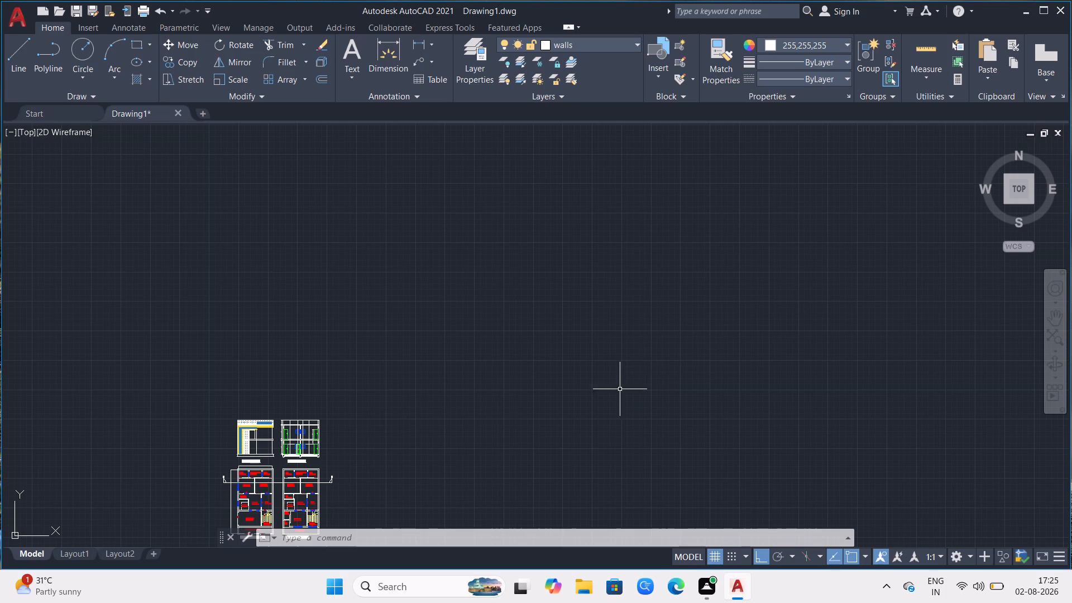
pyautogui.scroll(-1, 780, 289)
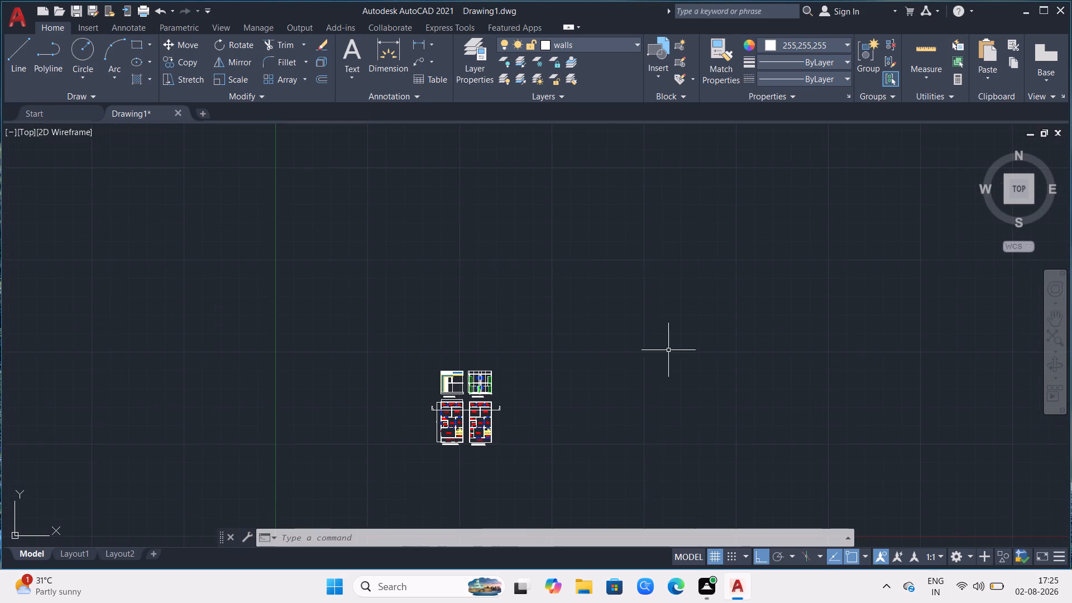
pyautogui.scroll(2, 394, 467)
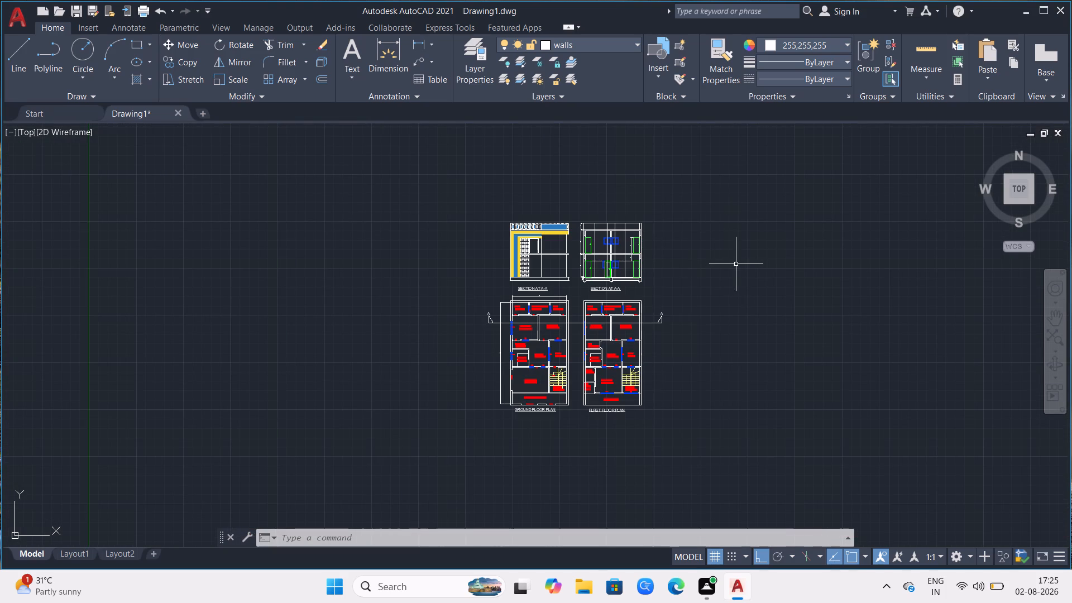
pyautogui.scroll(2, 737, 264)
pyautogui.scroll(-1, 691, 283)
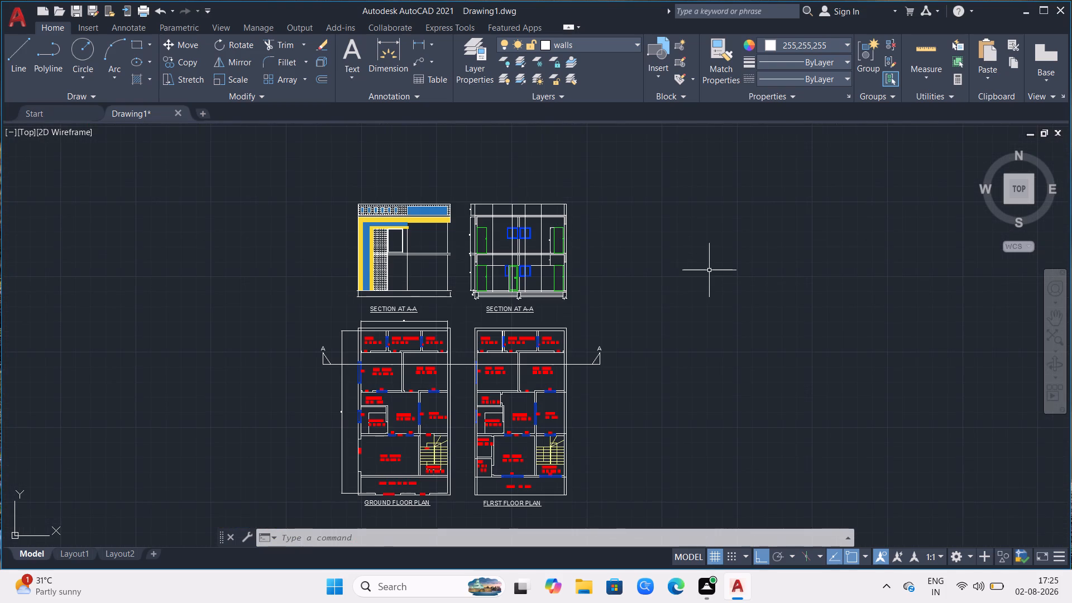
# Draw a vertical centre line in the upper-floor opening's inner frame, from the midpoint between its upper corners to its lower edge.
pyautogui.scroll(1, 507, 240)
pyautogui.scroll(2, 411, 213)
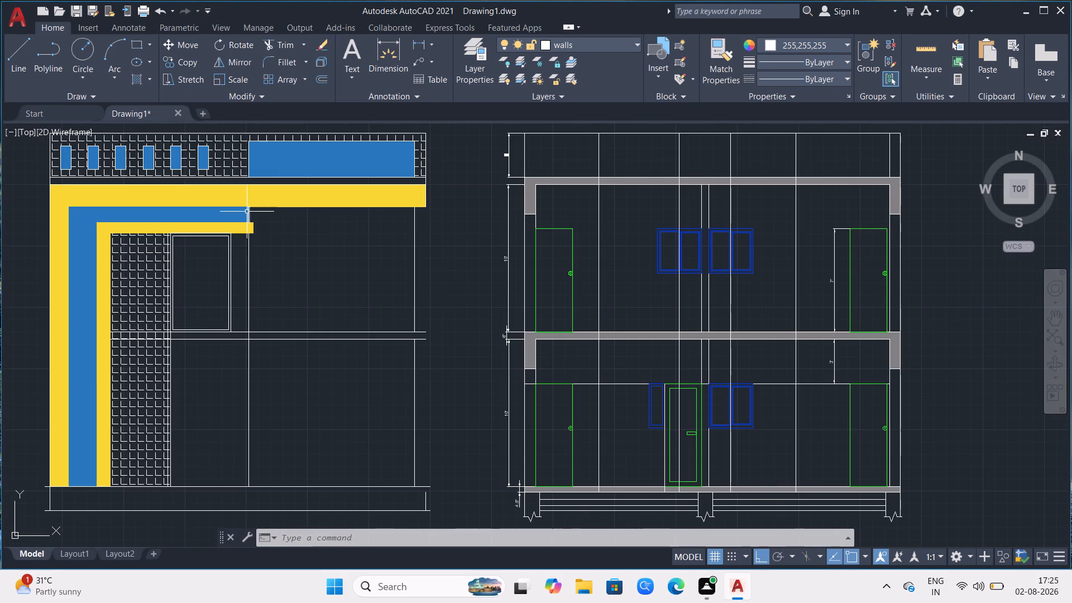
pyautogui.scroll(2, 130, 240)
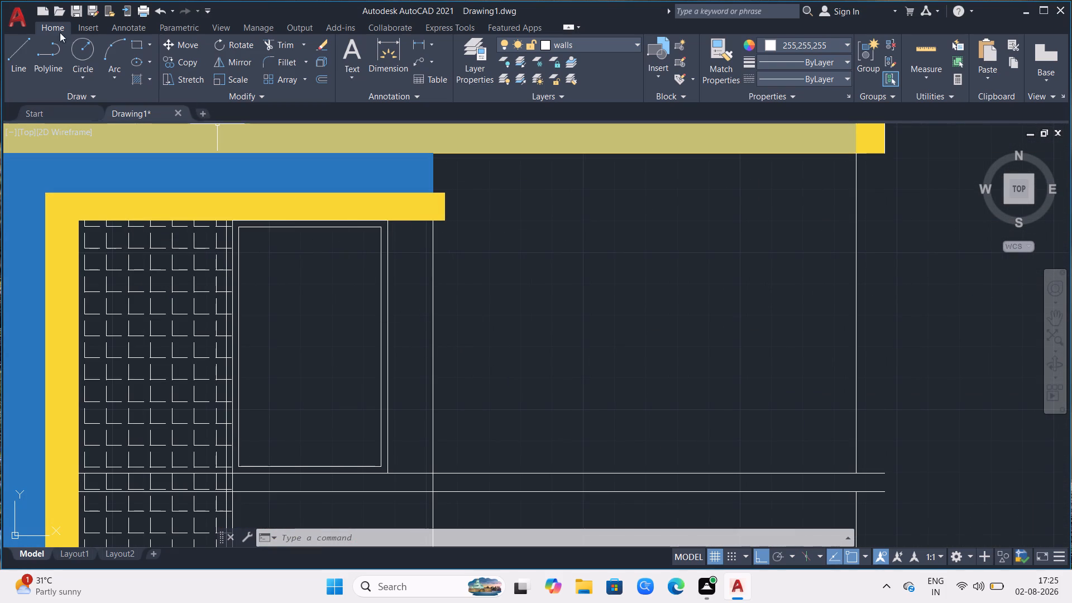
pyautogui.click(20, 46)
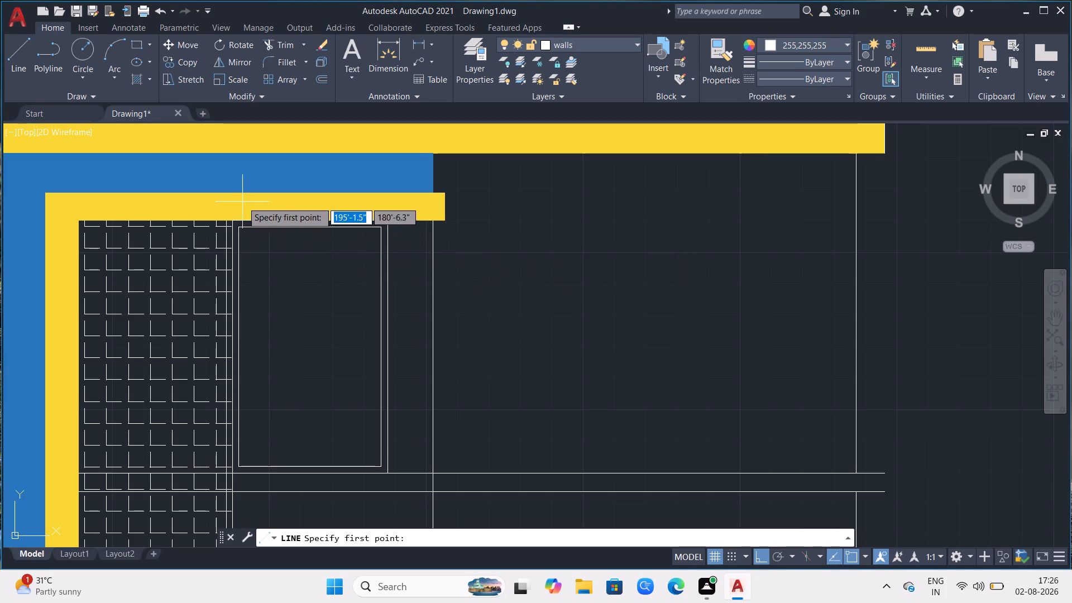
pyautogui.press('m')
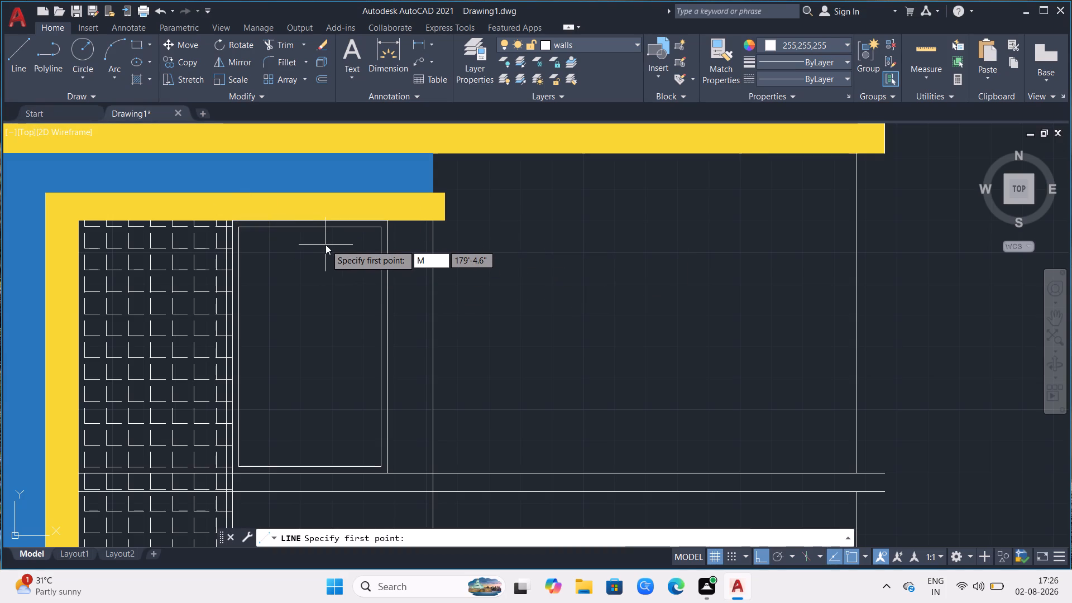
pyautogui.press('2')
pyautogui.press('p')
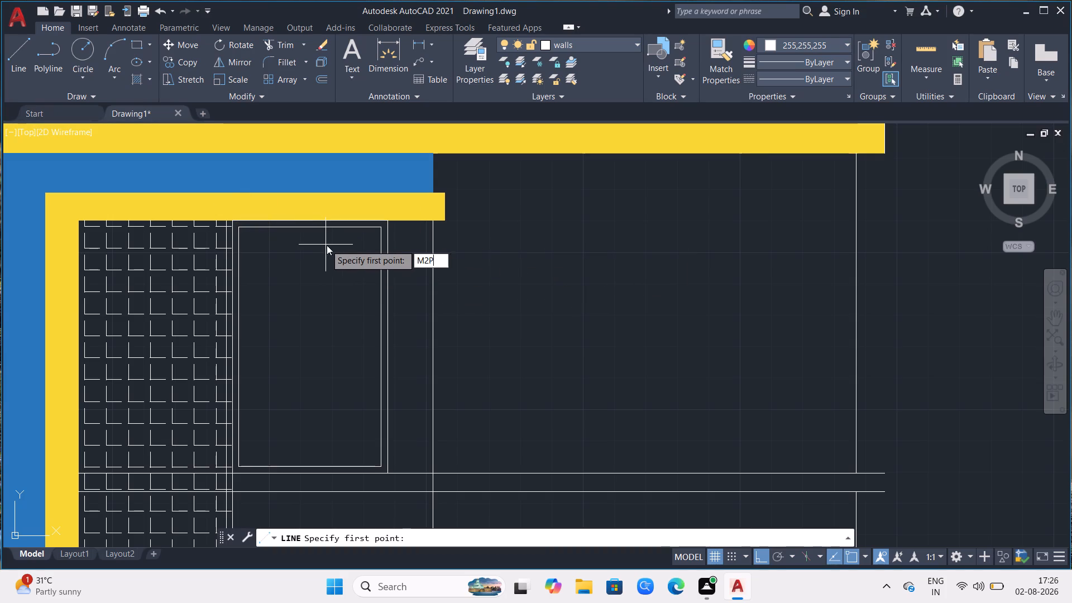
pyautogui.press('Return')
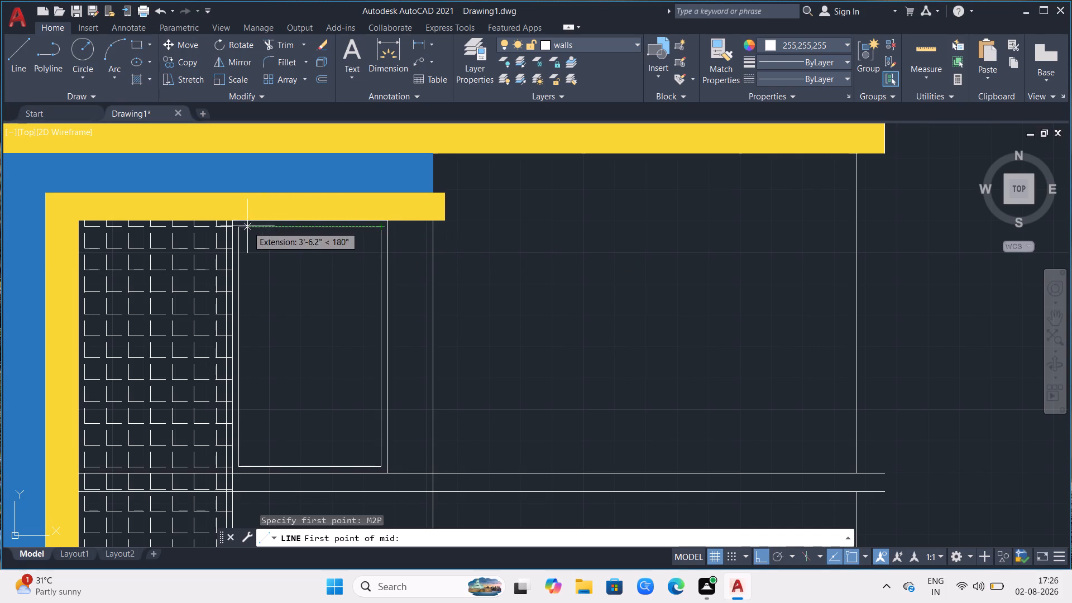
pyautogui.click(241, 228)
pyautogui.click(381, 236)
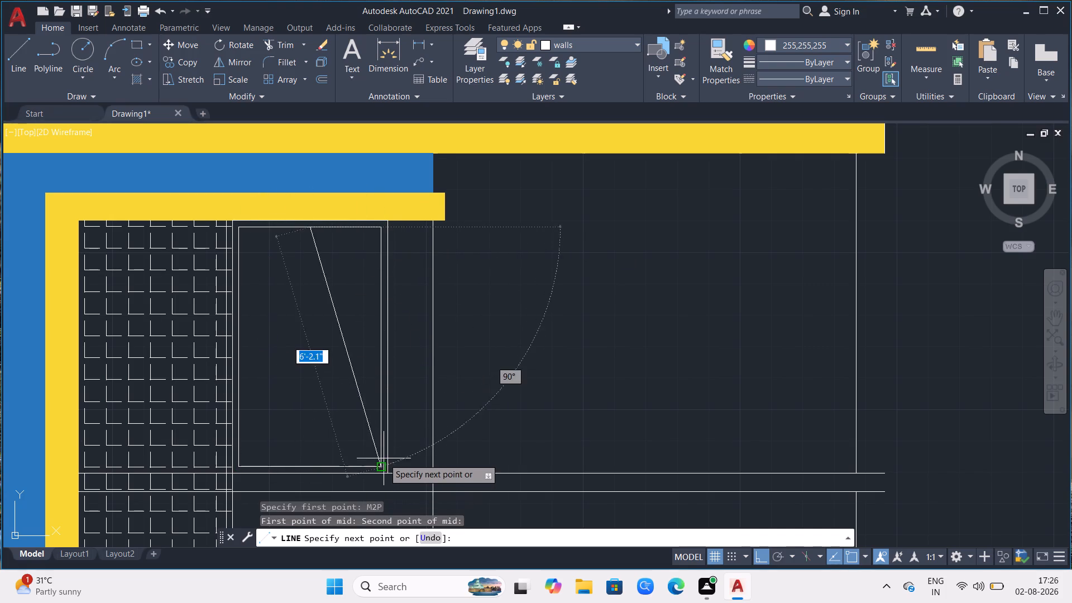
pyautogui.click(312, 467)
pyautogui.press('Escape')
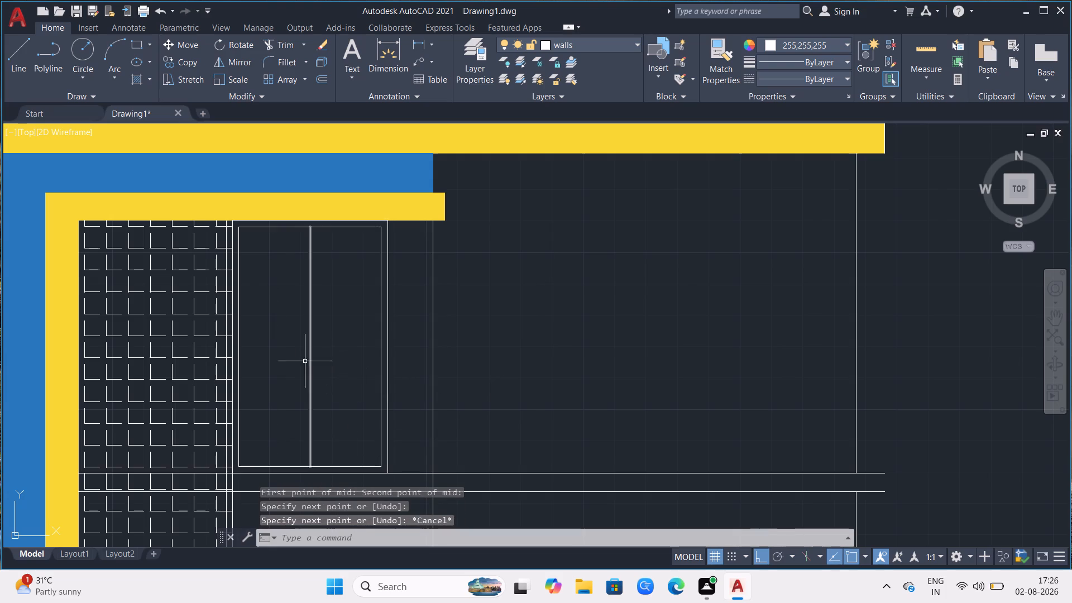
pyautogui.click(309, 364)
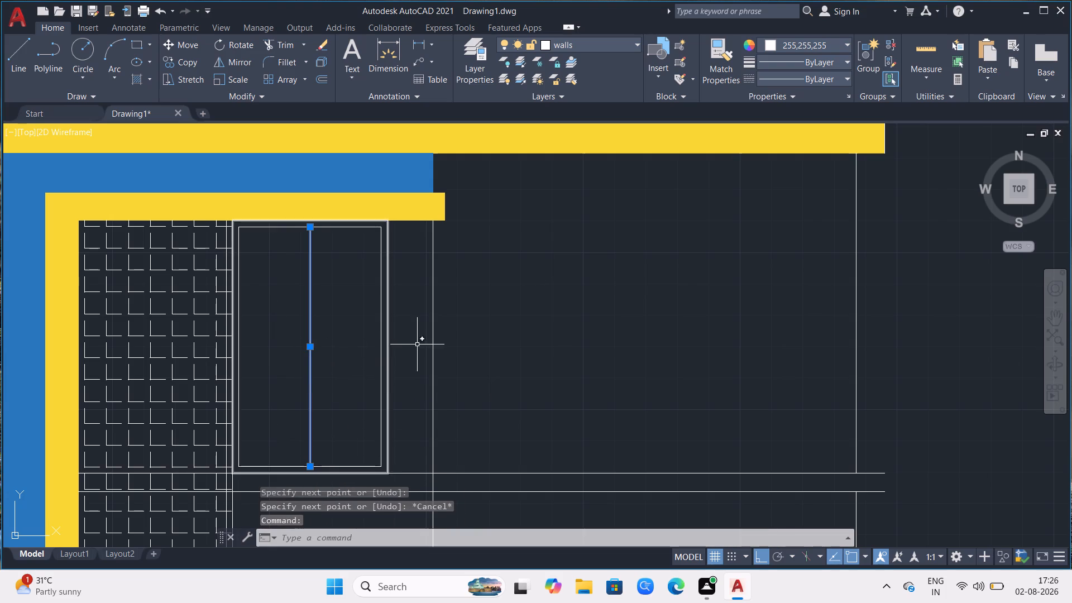
pyautogui.press('Escape')
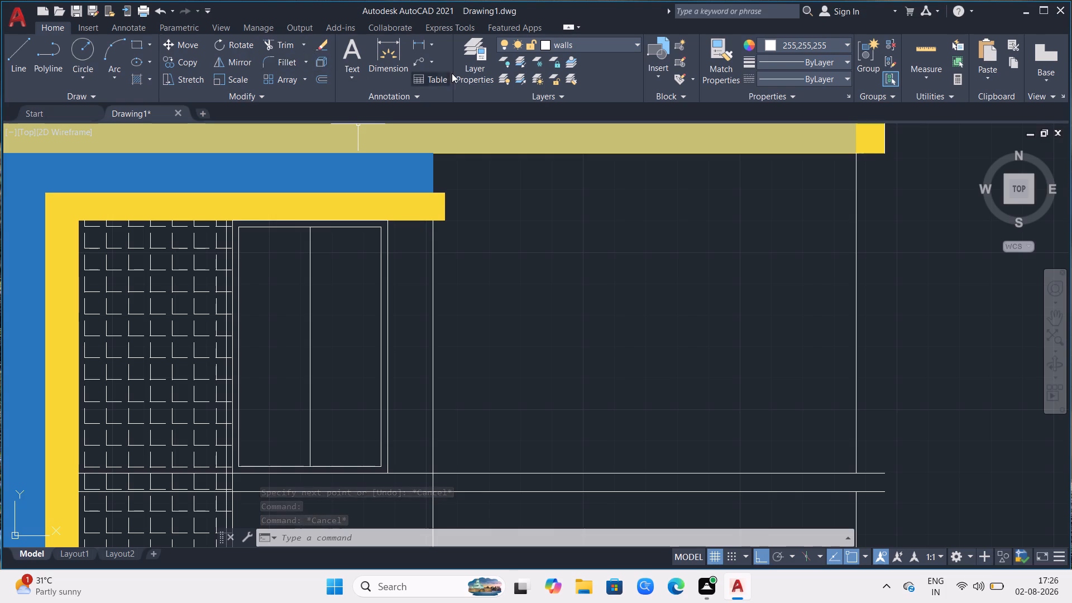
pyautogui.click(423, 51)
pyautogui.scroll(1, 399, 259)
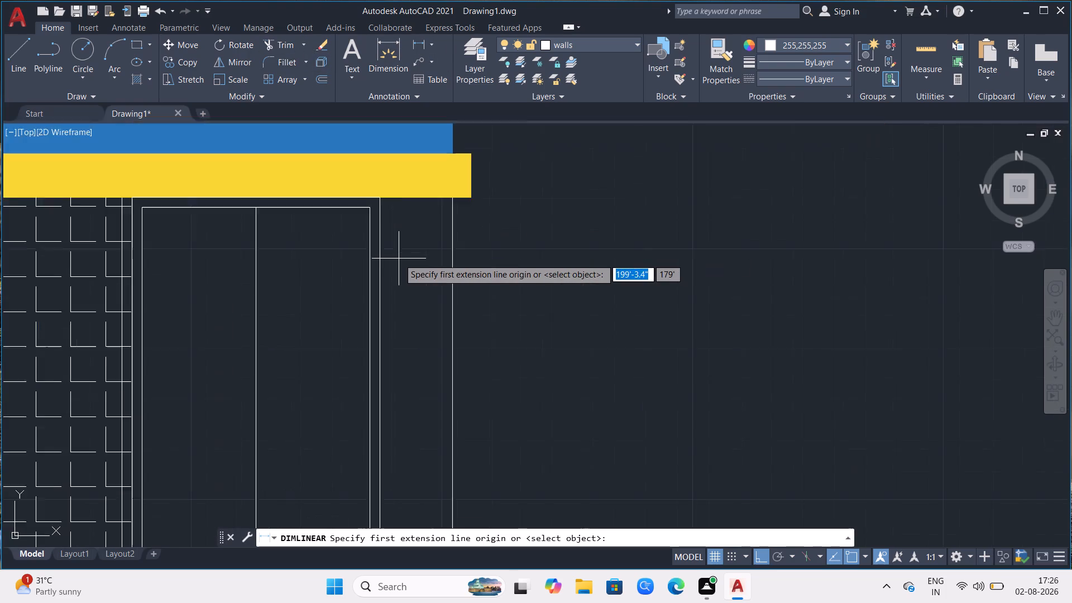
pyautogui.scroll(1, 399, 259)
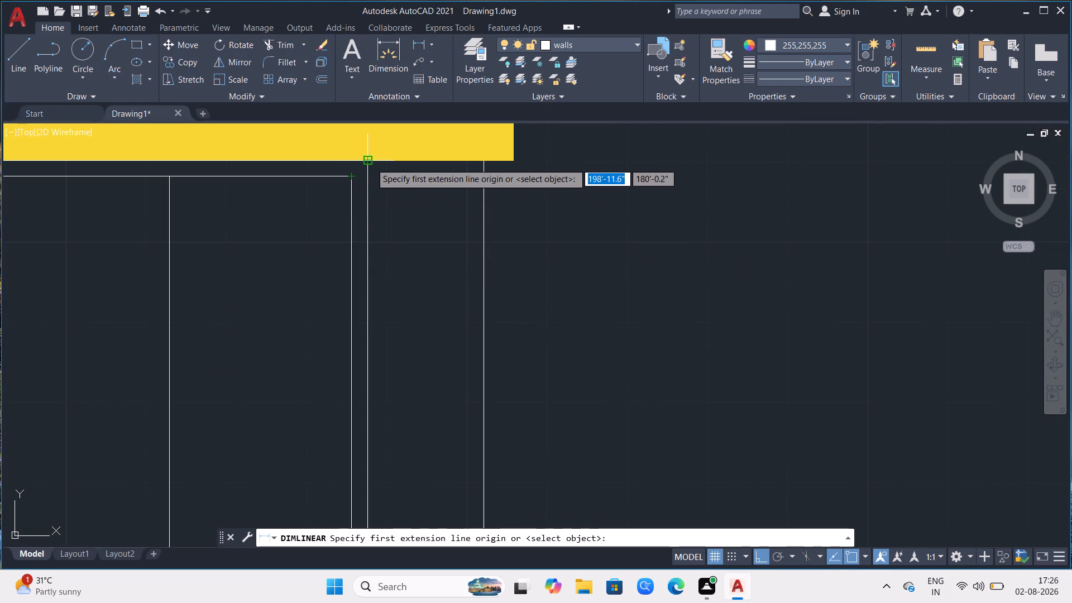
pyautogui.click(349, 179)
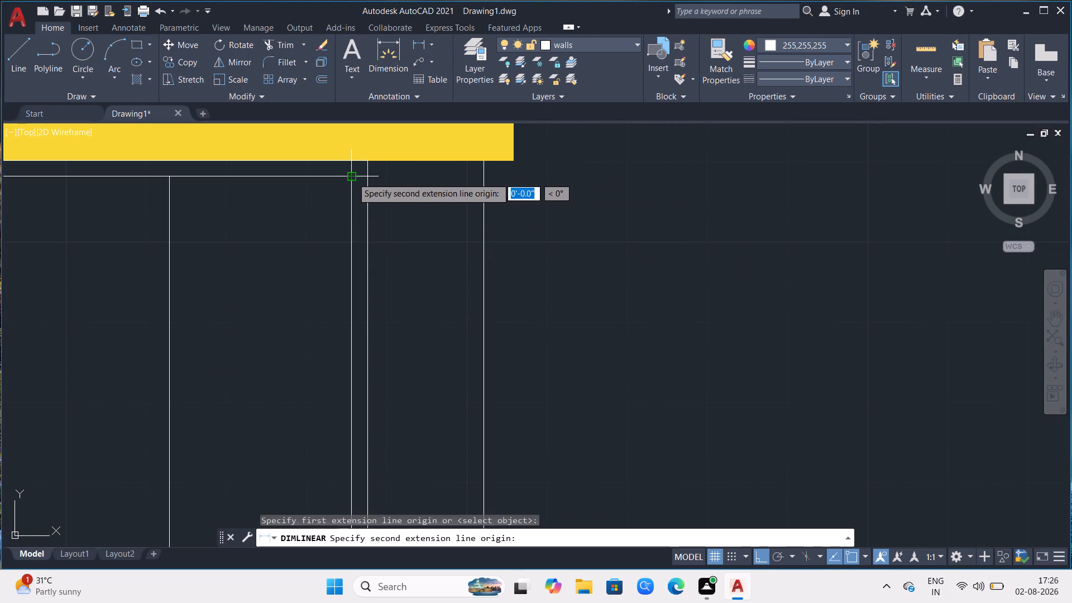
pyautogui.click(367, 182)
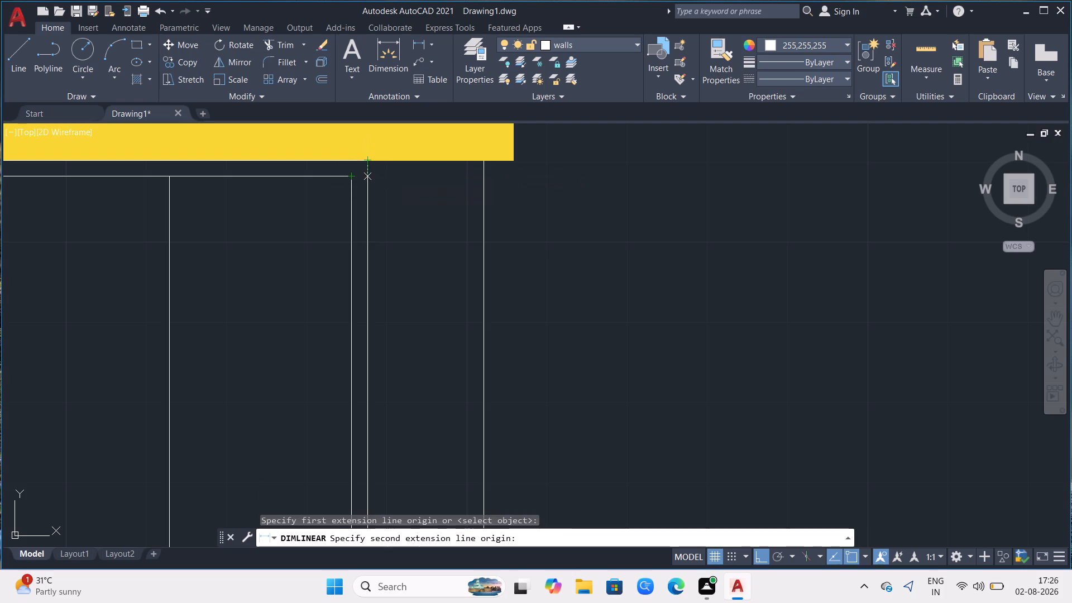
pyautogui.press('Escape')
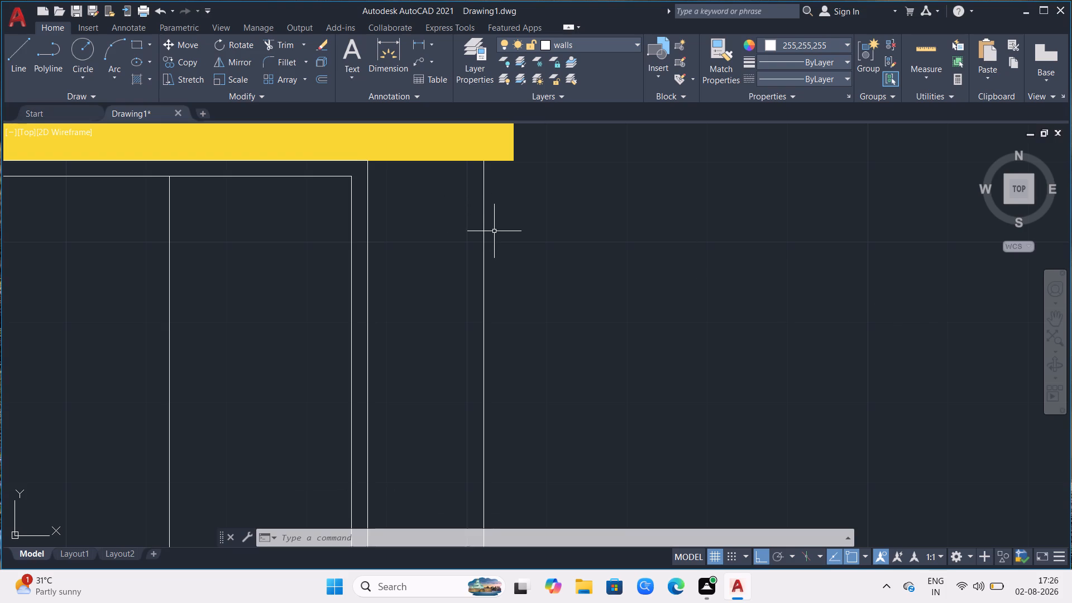
# Offset the opening's vertical centre line by 1 inch to both sides.
pyautogui.scroll(-1, 498, 232)
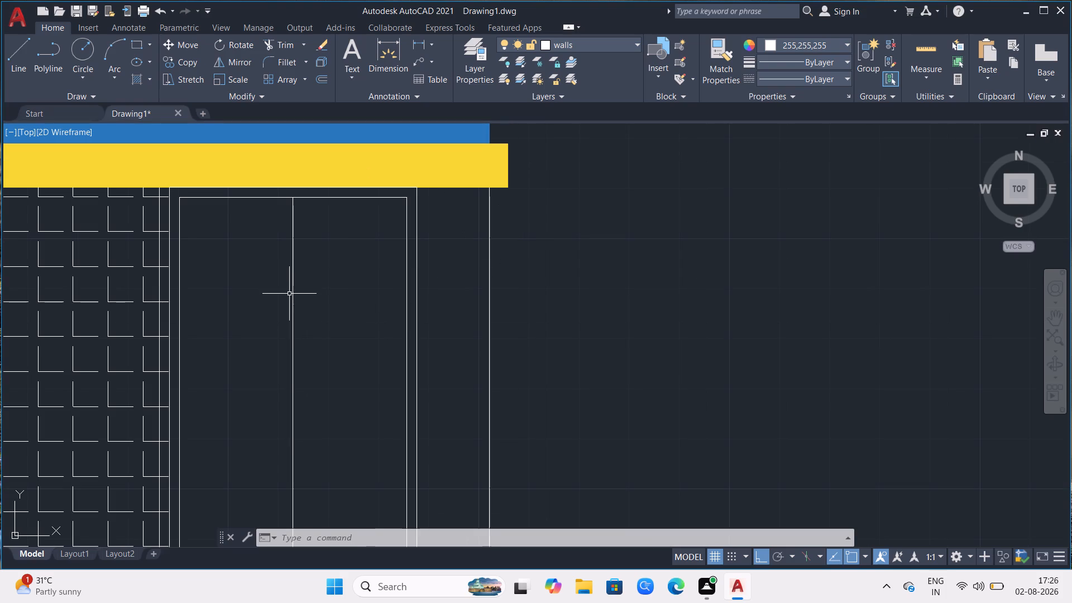
pyautogui.press('o')
pyautogui.press('Return')
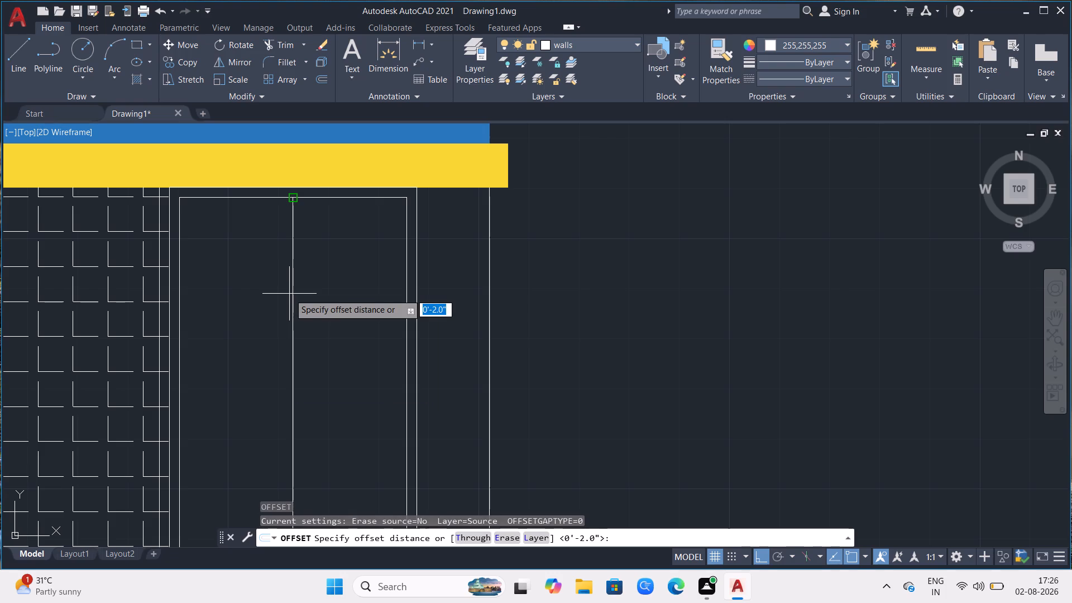
pyautogui.click(294, 196)
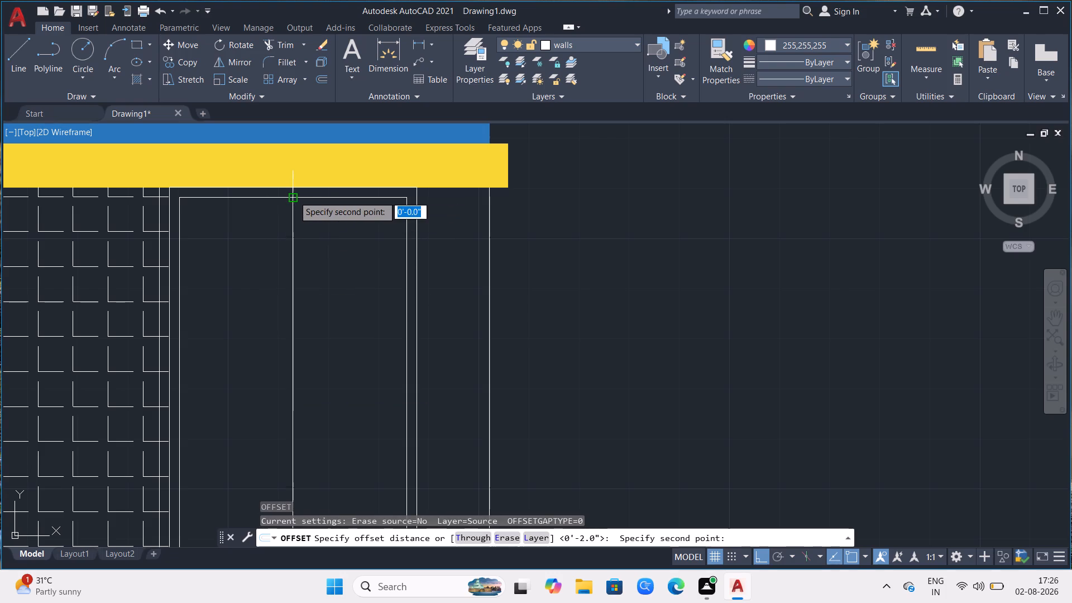
pyautogui.press('1')
pyautogui.press('Return')
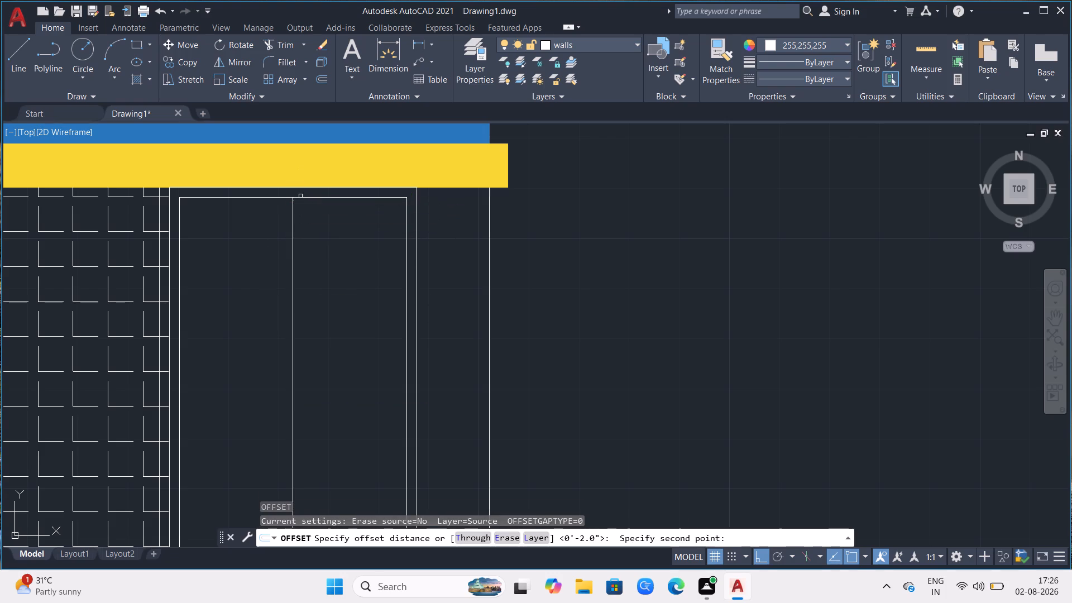
pyautogui.click(294, 241)
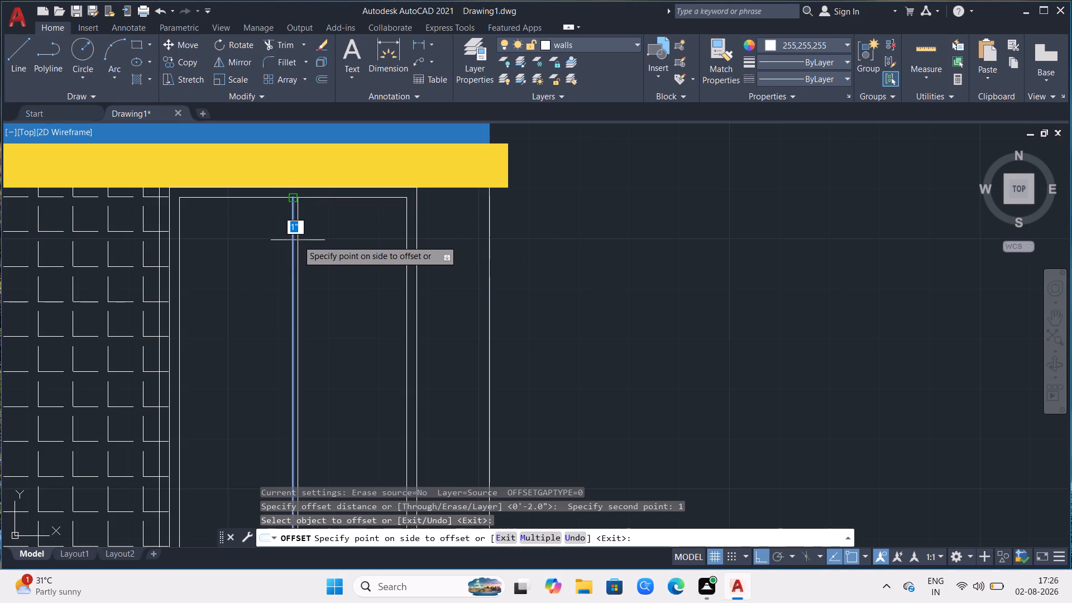
pyautogui.click(298, 240)
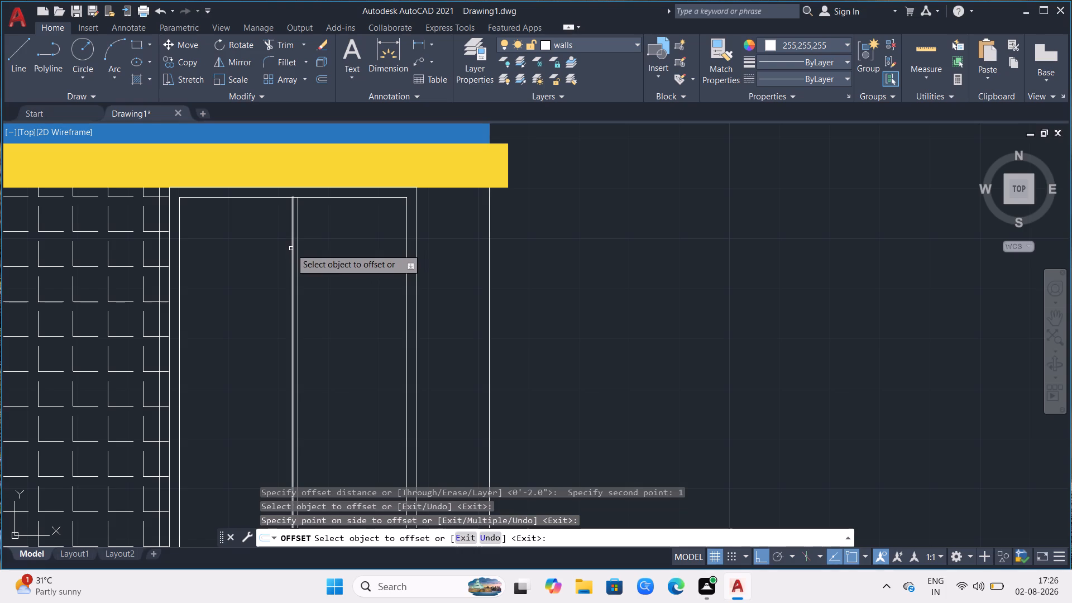
pyautogui.click(291, 248)
pyautogui.click(287, 248)
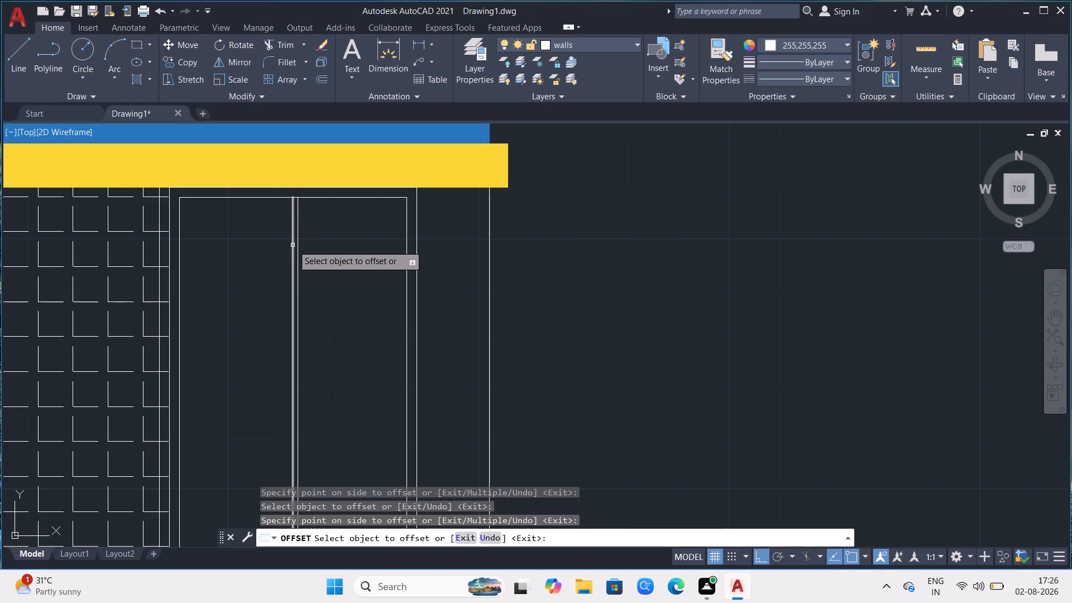
pyautogui.click(293, 245)
pyautogui.click(271, 248)
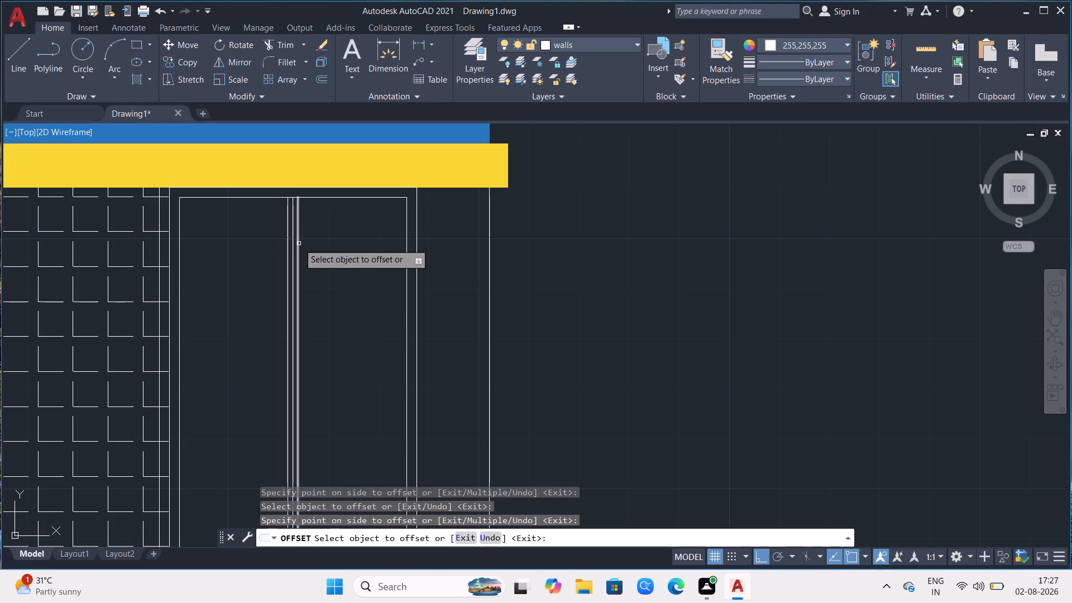
pyautogui.press('Escape')
# Delete the original centre line between the two offset lines in the upper-floor opening.
pyautogui.click(292, 246)
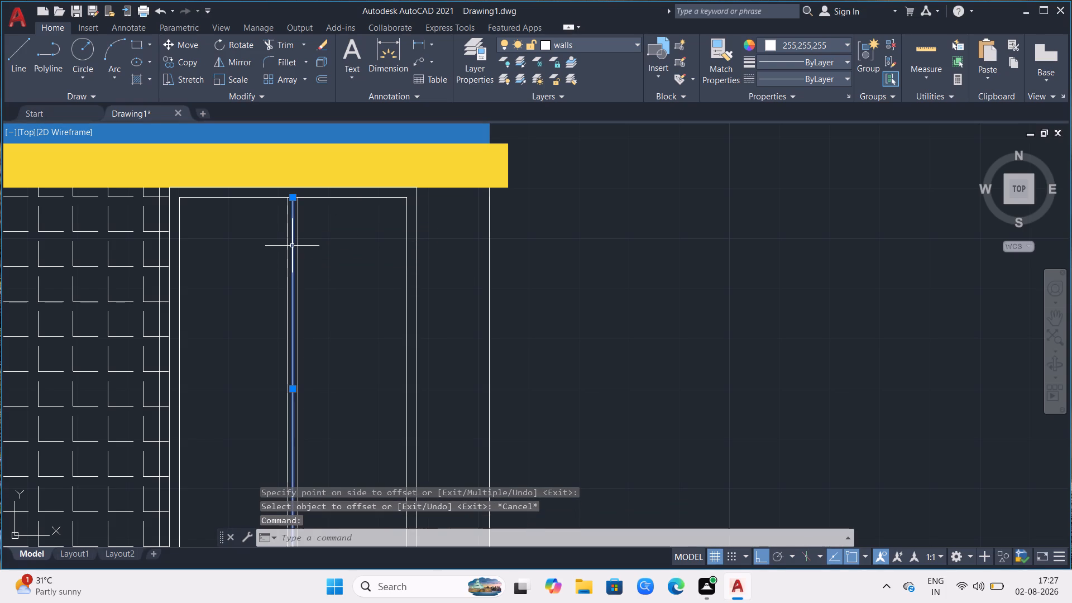
pyautogui.press('Delete')
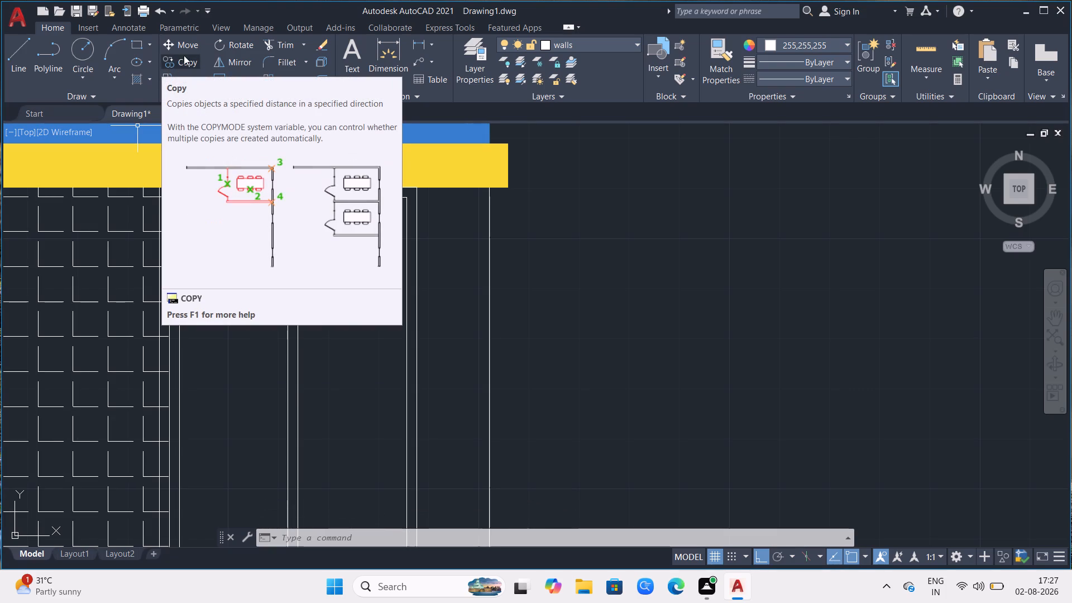
# Draw a diagonal mitre line joining the inner and outer frame corners at the opening's top, on the hatched bay side.
pyautogui.scroll(1, 235, 223)
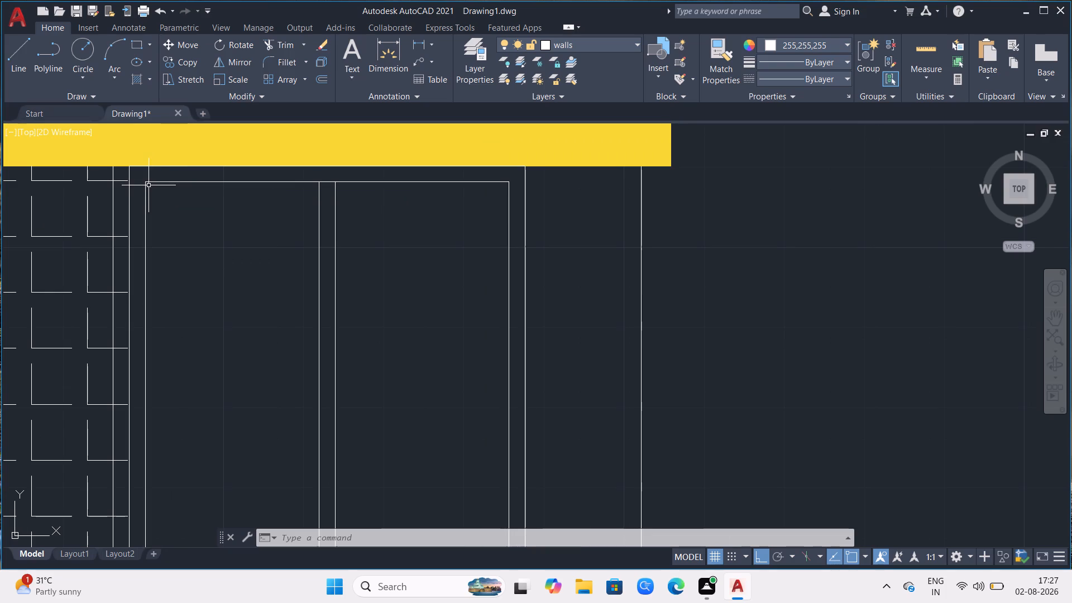
pyautogui.click(15, 50)
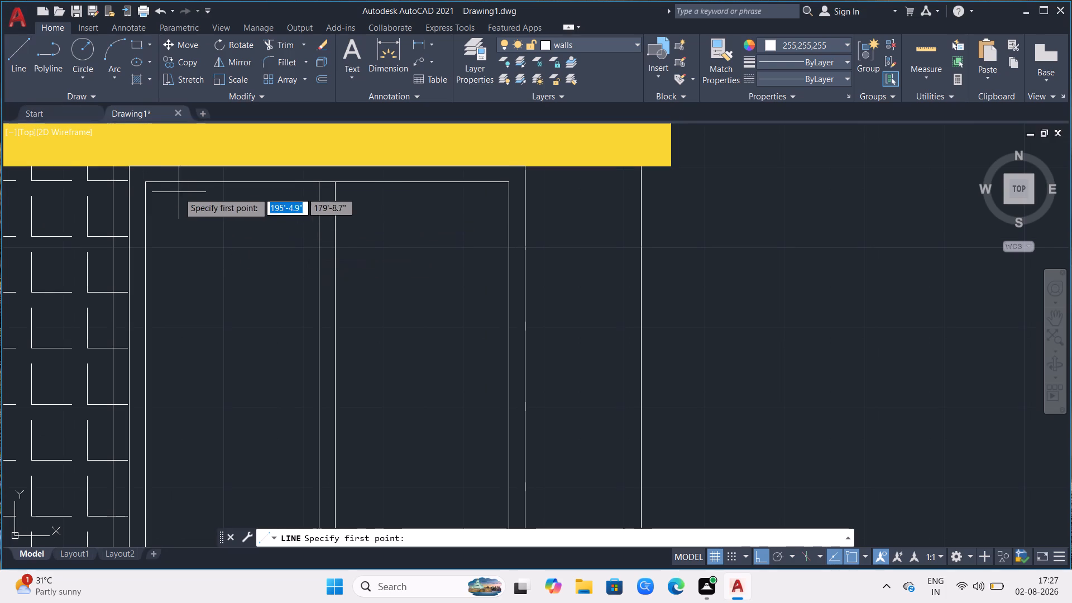
pyautogui.click(145, 187)
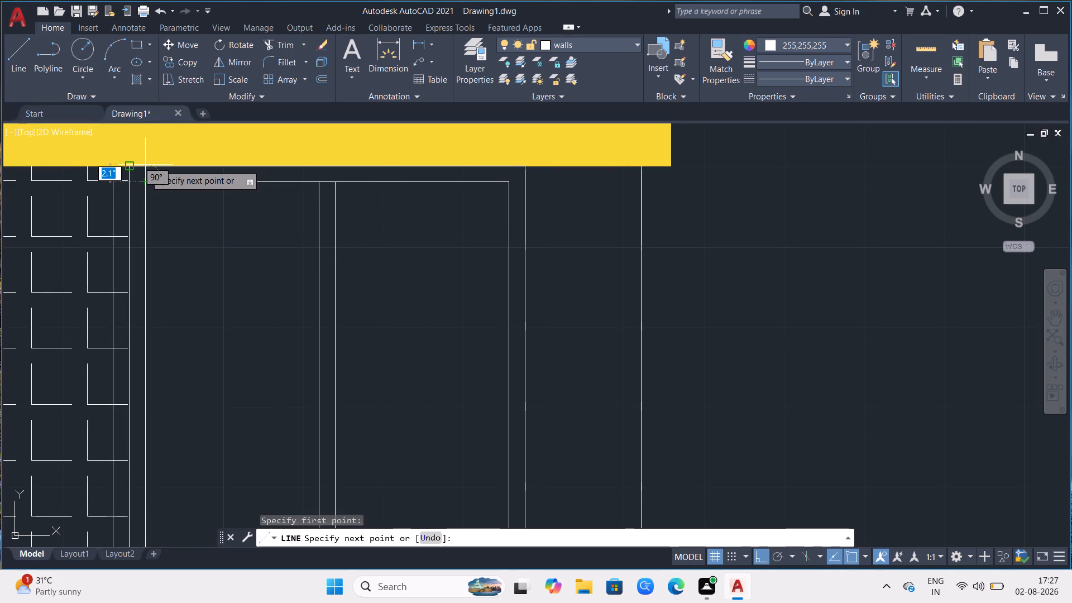
pyautogui.scroll(3, 129, 164)
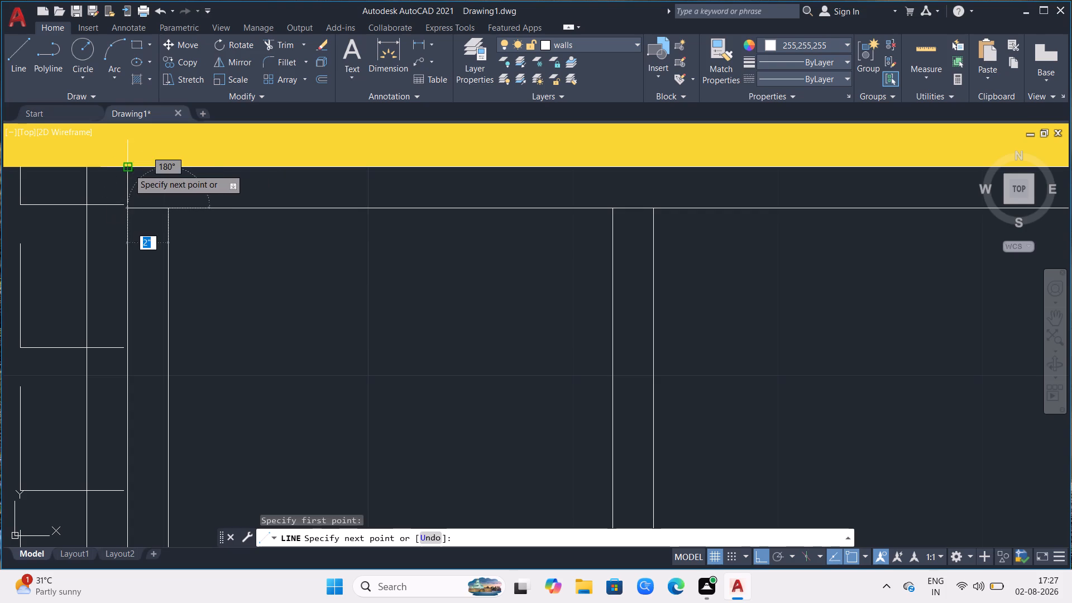
pyautogui.scroll(3, 150, 166)
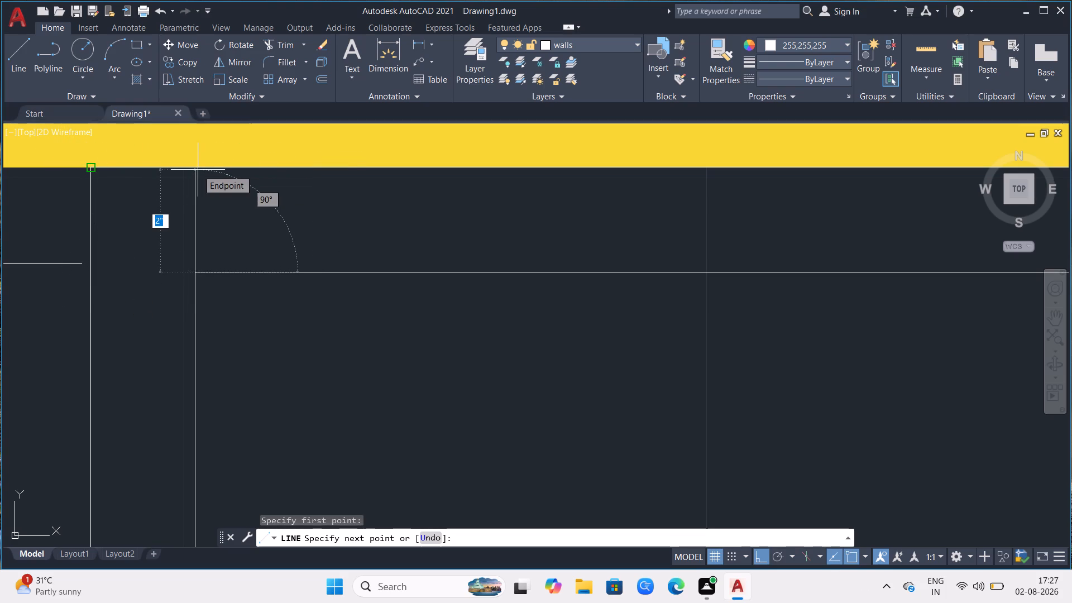
pyautogui.click(198, 170)
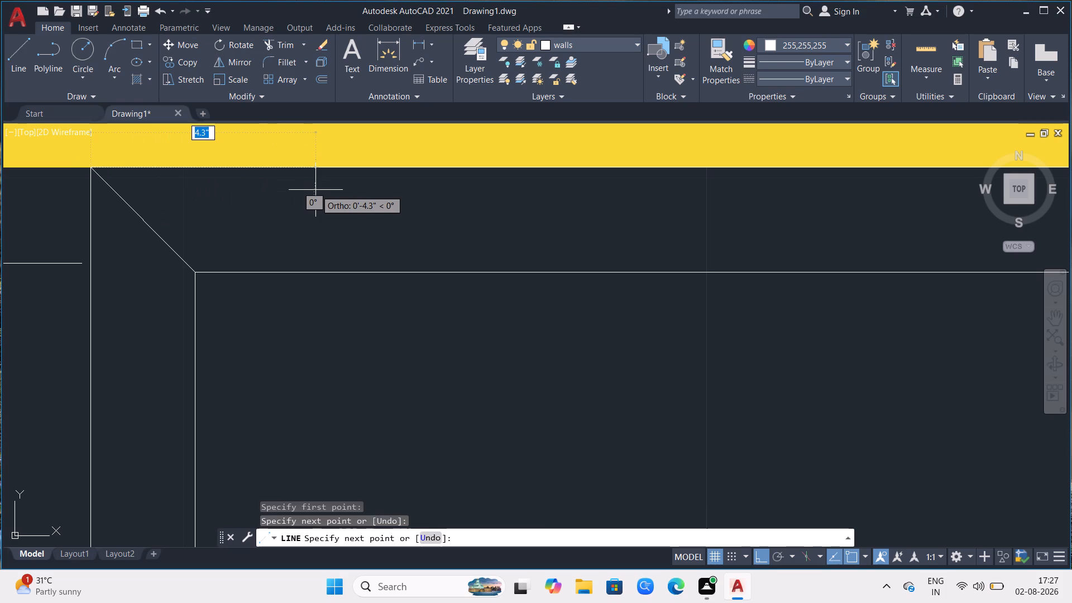
# Undo the diagonal mitre line and draw a 2-inch vertical line from the inner frame's corner up to the outer frame's top edge instead.
pyautogui.hotkey('ctrl', 'z')
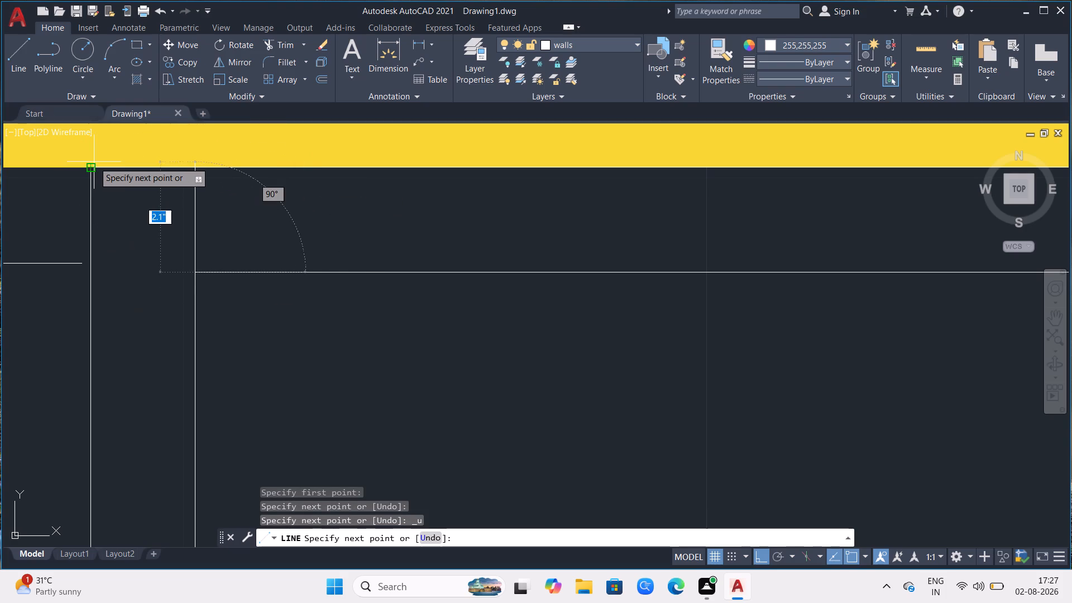
pyautogui.click(197, 171)
pyautogui.press('Escape')
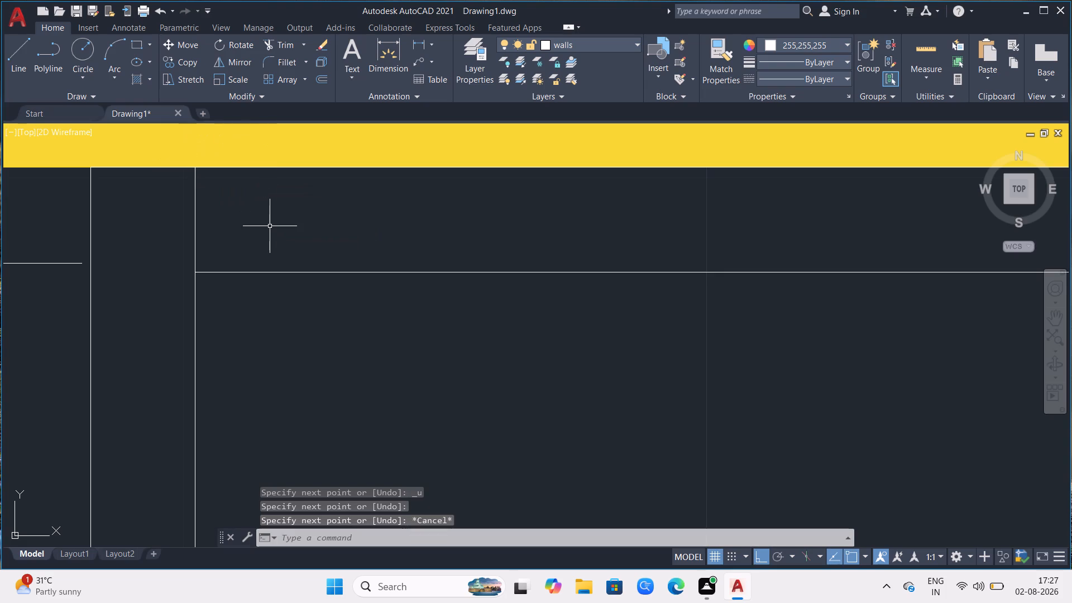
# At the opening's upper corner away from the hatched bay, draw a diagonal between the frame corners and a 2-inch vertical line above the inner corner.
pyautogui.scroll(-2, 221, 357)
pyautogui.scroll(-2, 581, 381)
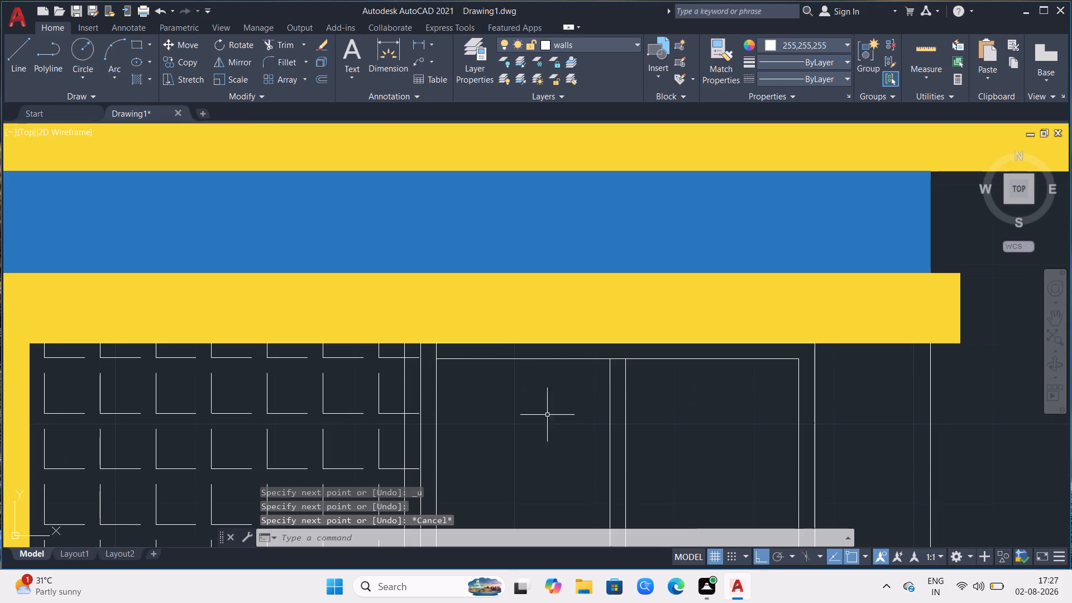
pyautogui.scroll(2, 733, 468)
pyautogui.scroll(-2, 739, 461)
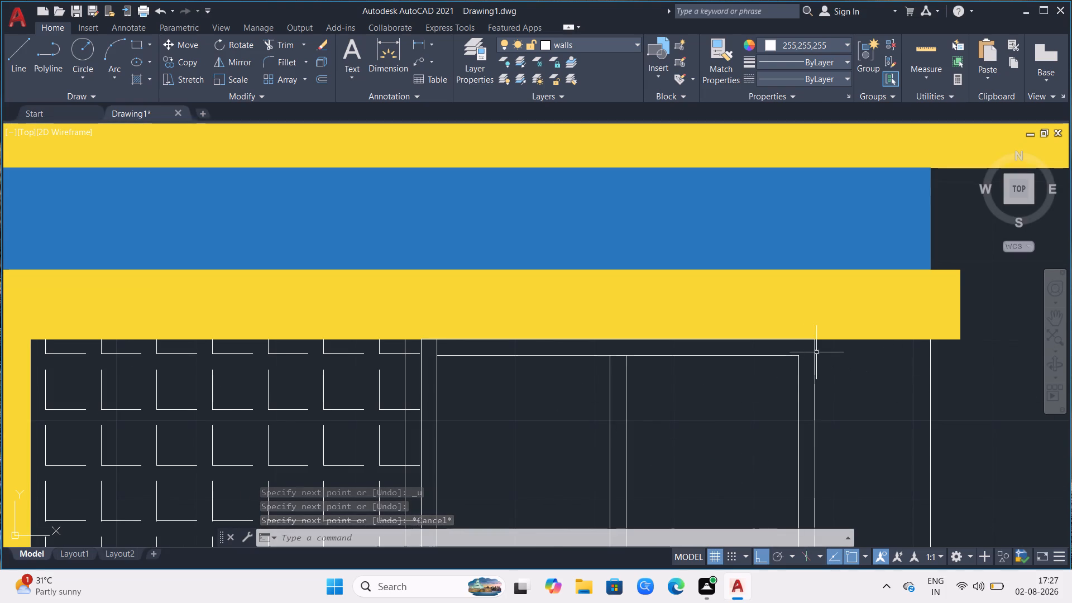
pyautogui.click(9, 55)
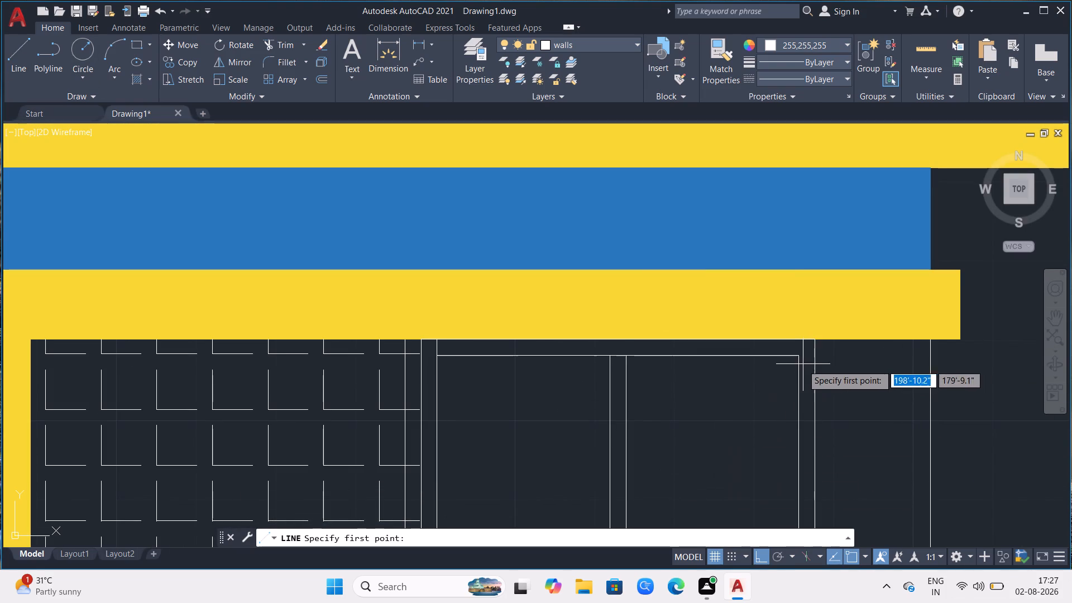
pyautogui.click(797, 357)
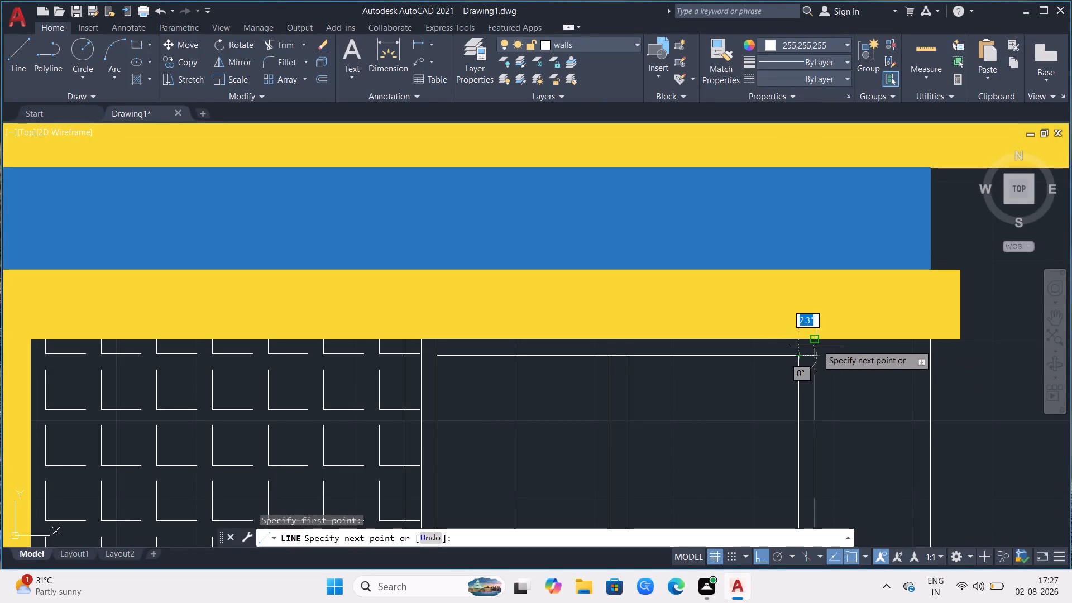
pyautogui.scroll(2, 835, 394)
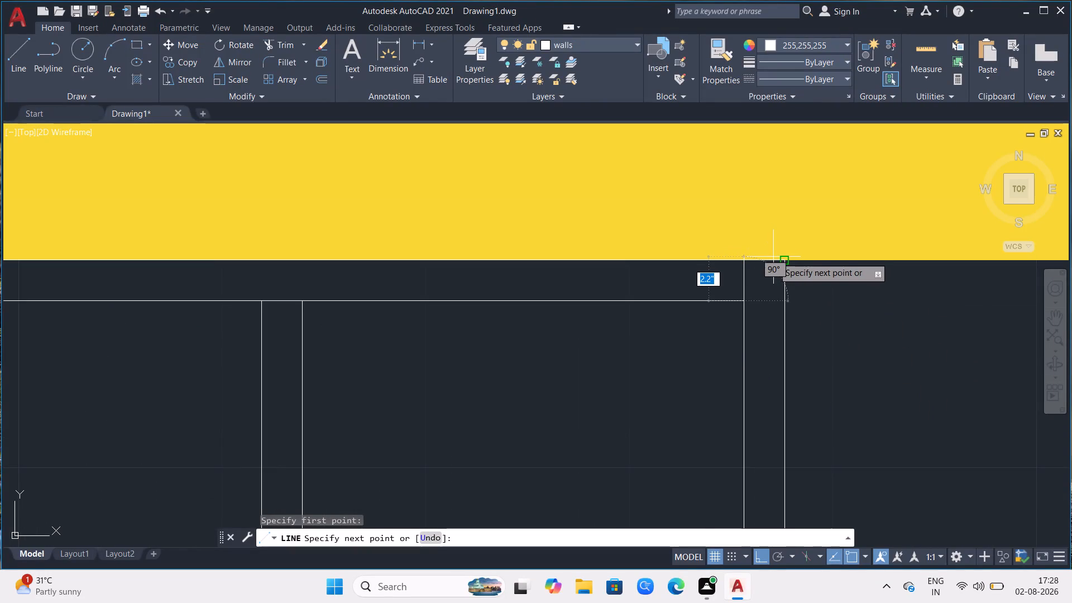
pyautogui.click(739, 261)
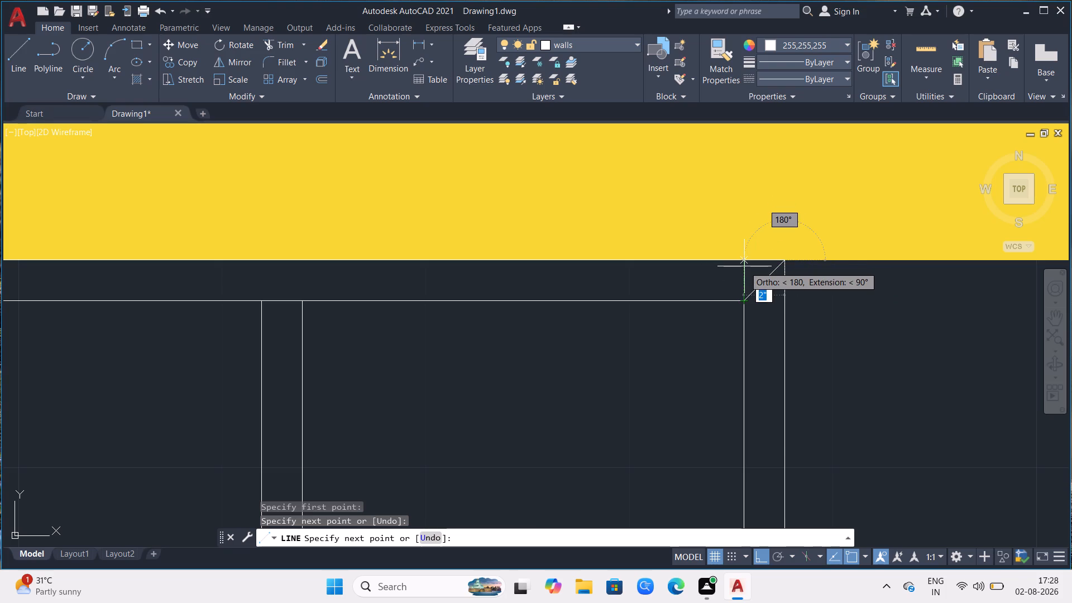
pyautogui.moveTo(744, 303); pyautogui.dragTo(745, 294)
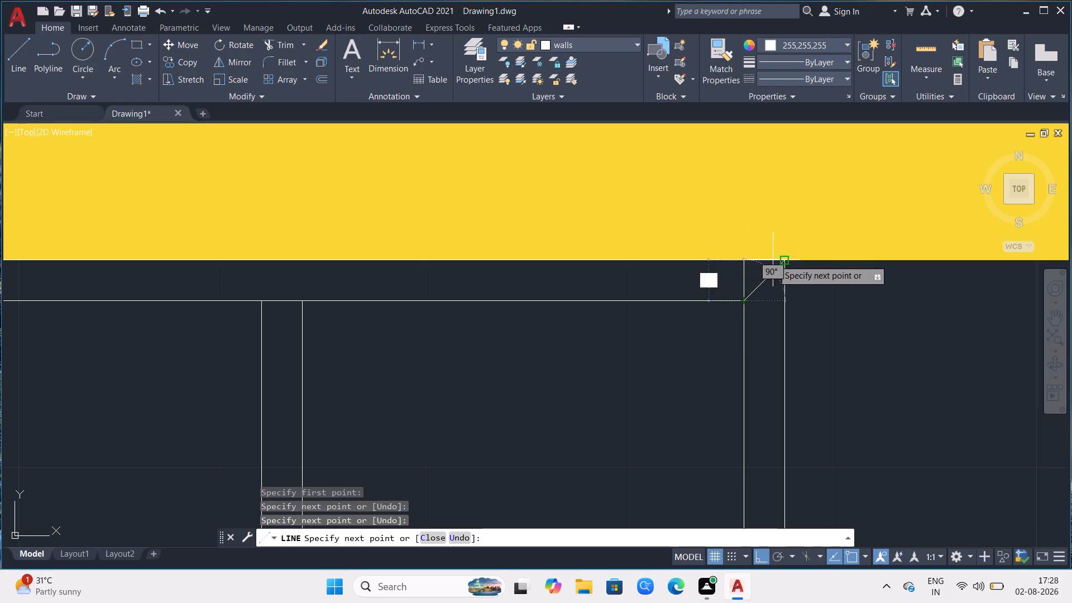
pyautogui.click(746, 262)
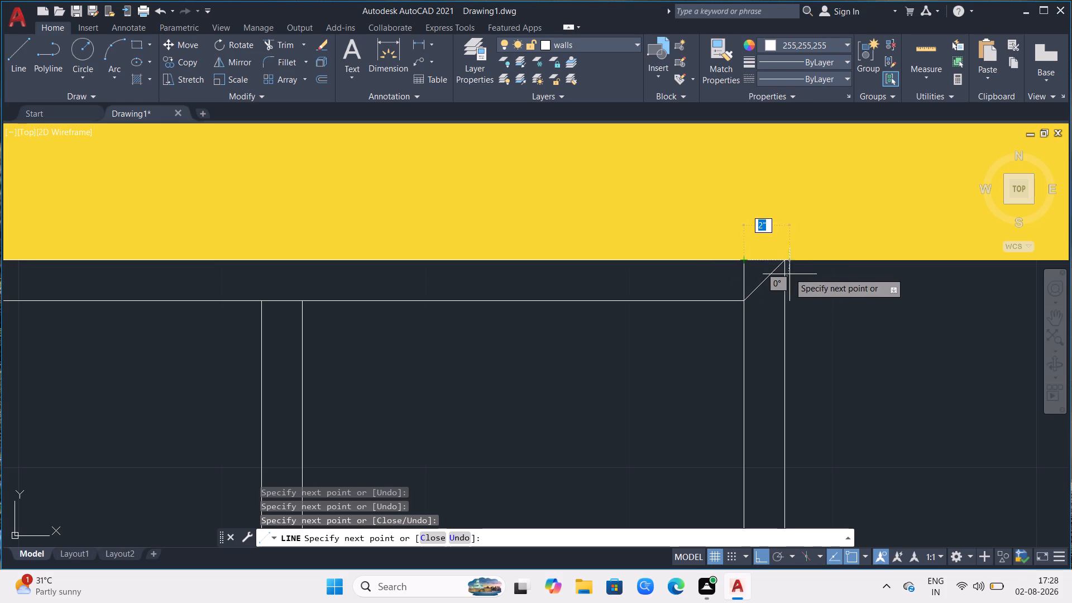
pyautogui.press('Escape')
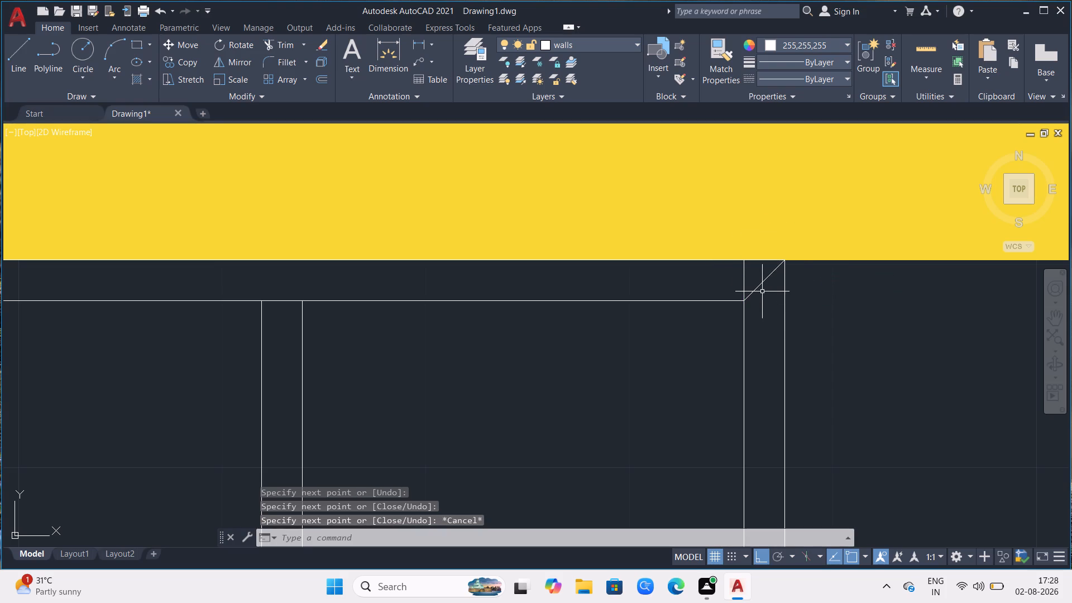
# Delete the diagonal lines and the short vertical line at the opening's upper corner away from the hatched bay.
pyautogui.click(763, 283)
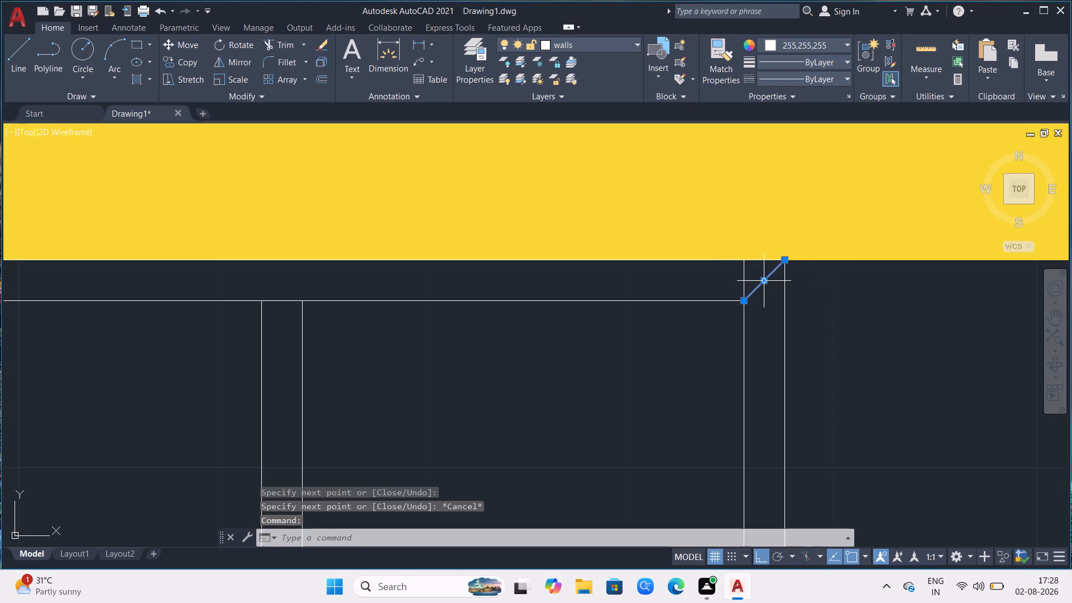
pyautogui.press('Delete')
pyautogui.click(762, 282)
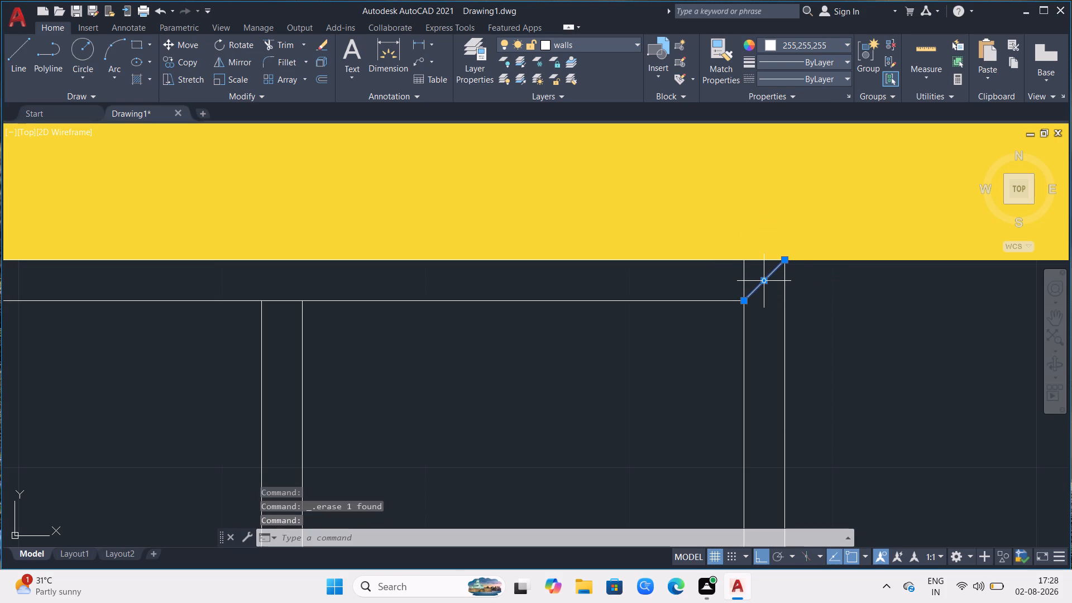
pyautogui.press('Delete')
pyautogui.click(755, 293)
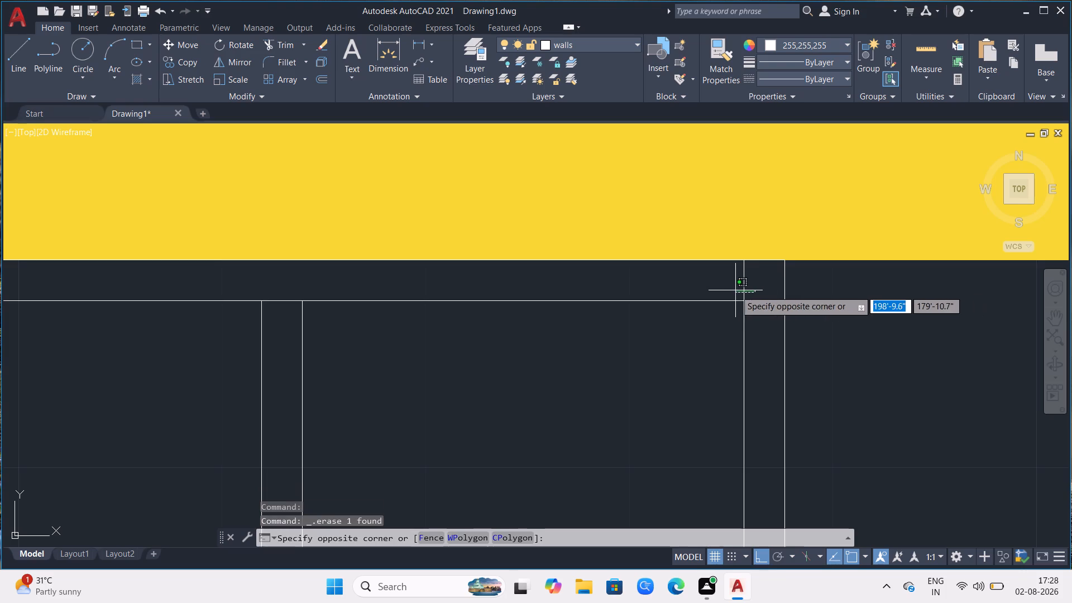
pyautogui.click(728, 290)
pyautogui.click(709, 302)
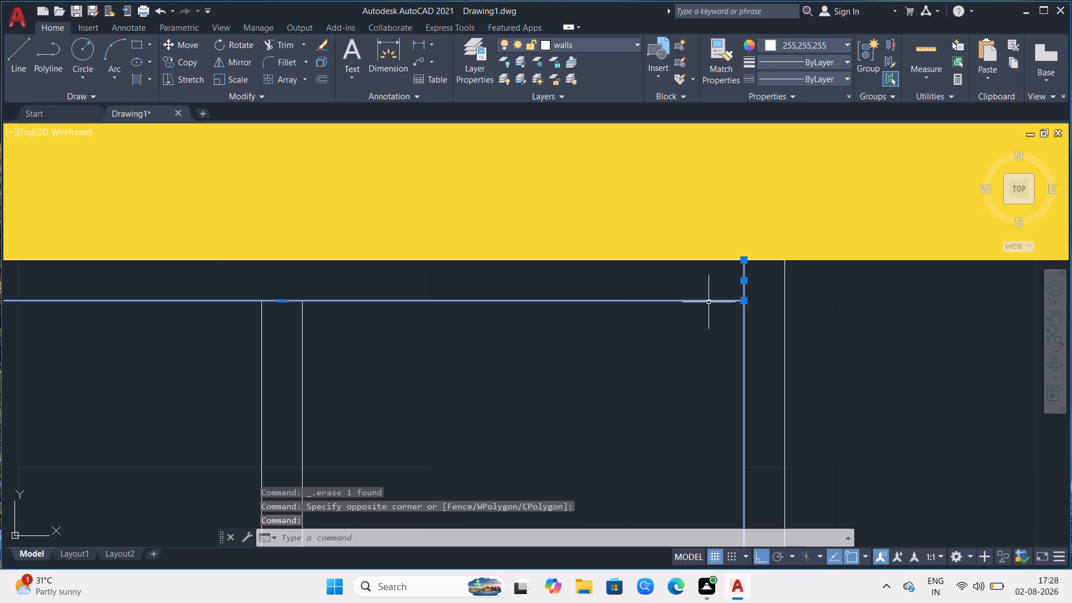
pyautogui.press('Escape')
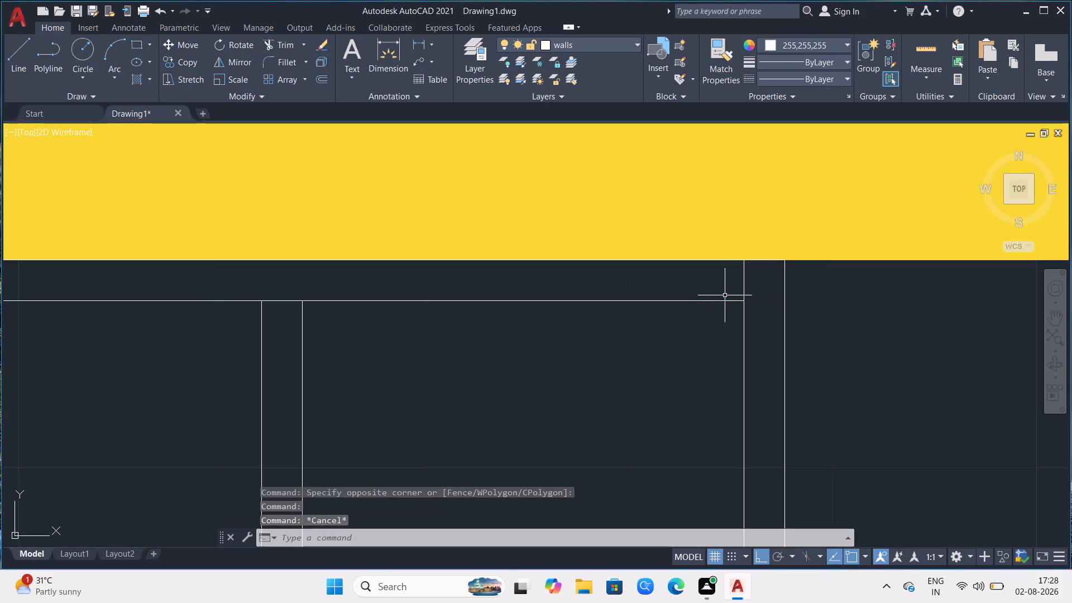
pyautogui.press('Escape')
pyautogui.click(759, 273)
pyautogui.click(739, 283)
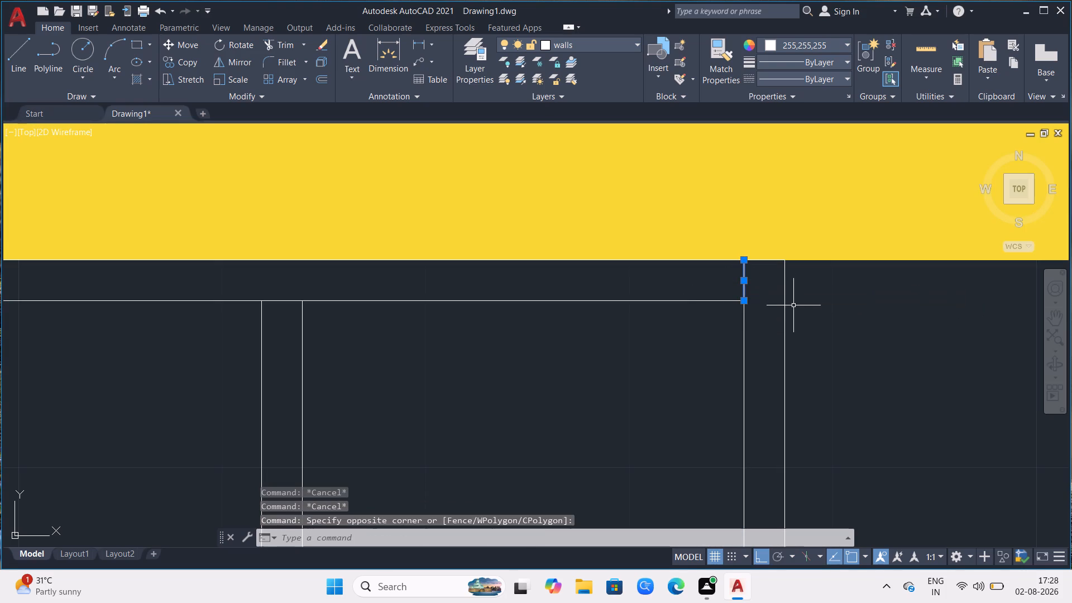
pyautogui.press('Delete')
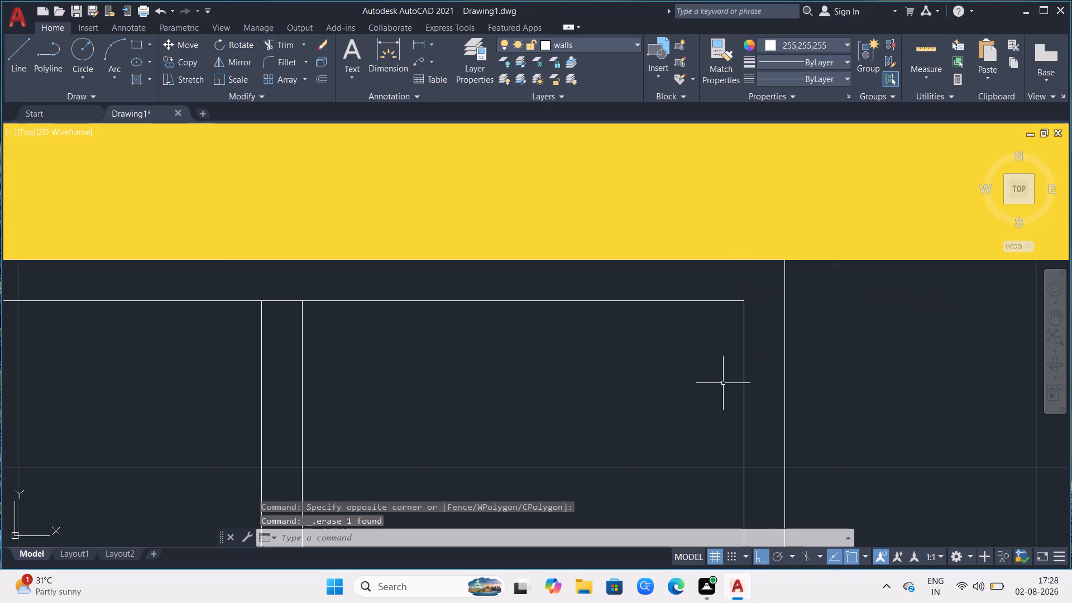
# Explode the upper-floor opening's inner frame into separate lines.
pyautogui.scroll(-1, 520, 173)
pyautogui.scroll(-1, 710, 248)
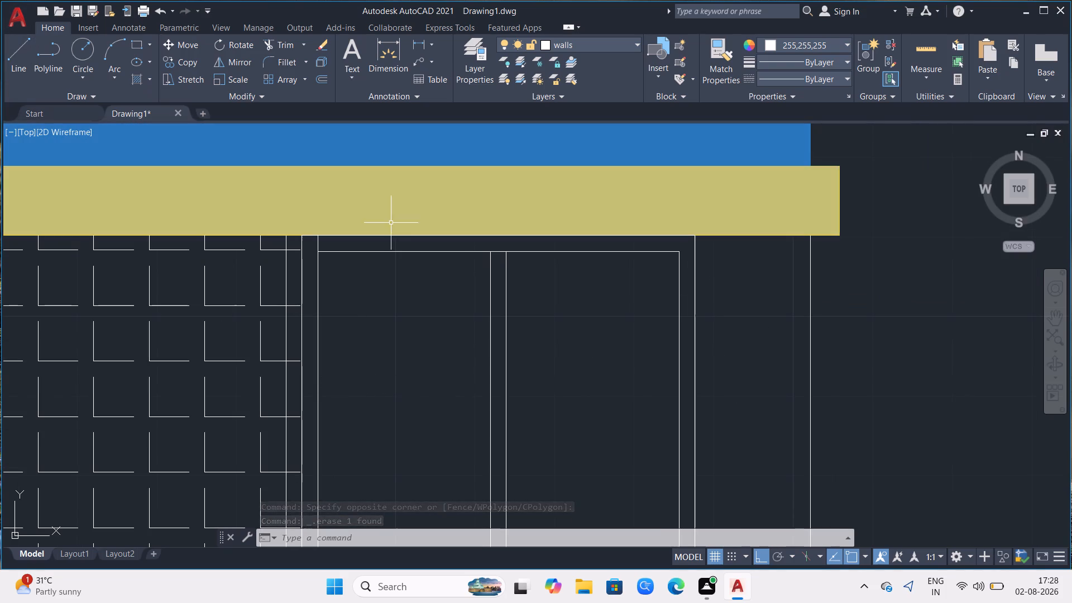
pyautogui.click(420, 251)
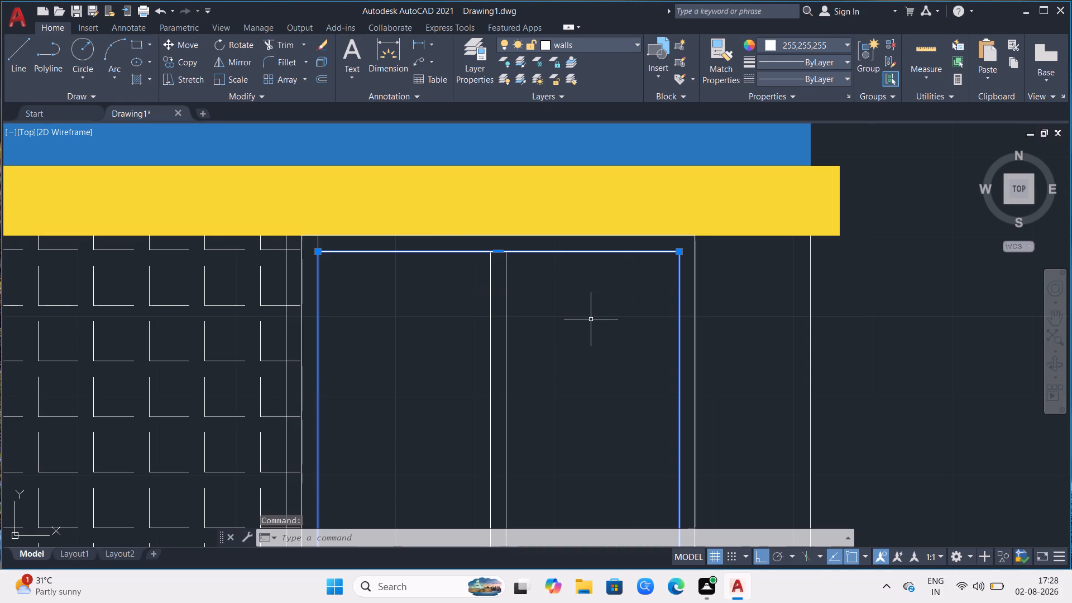
pyautogui.press('Escape')
pyautogui.click(575, 251)
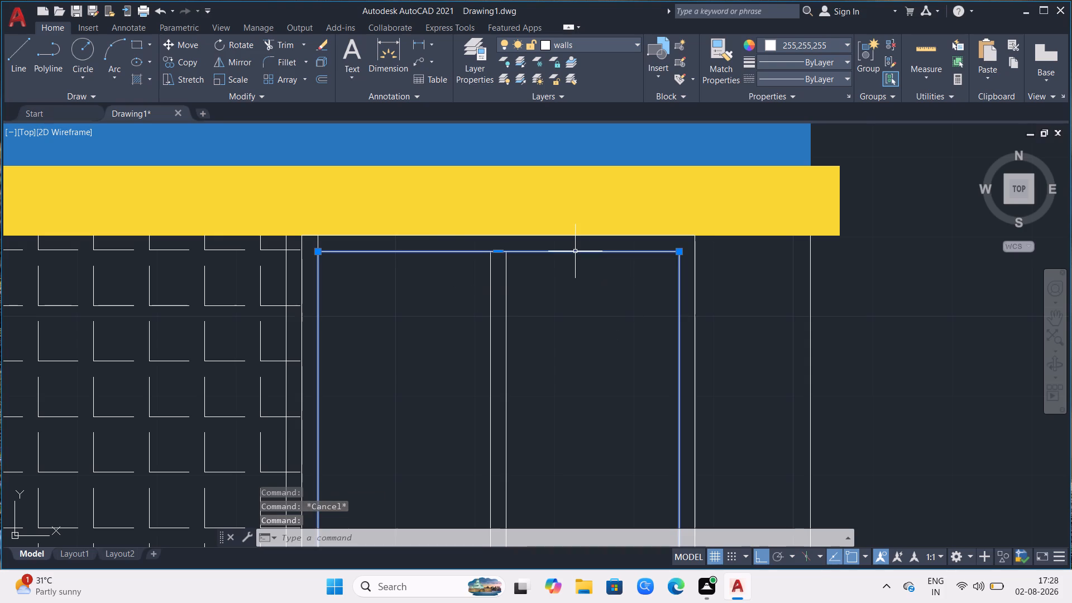
pyautogui.write('EX')
pyautogui.click(626, 295)
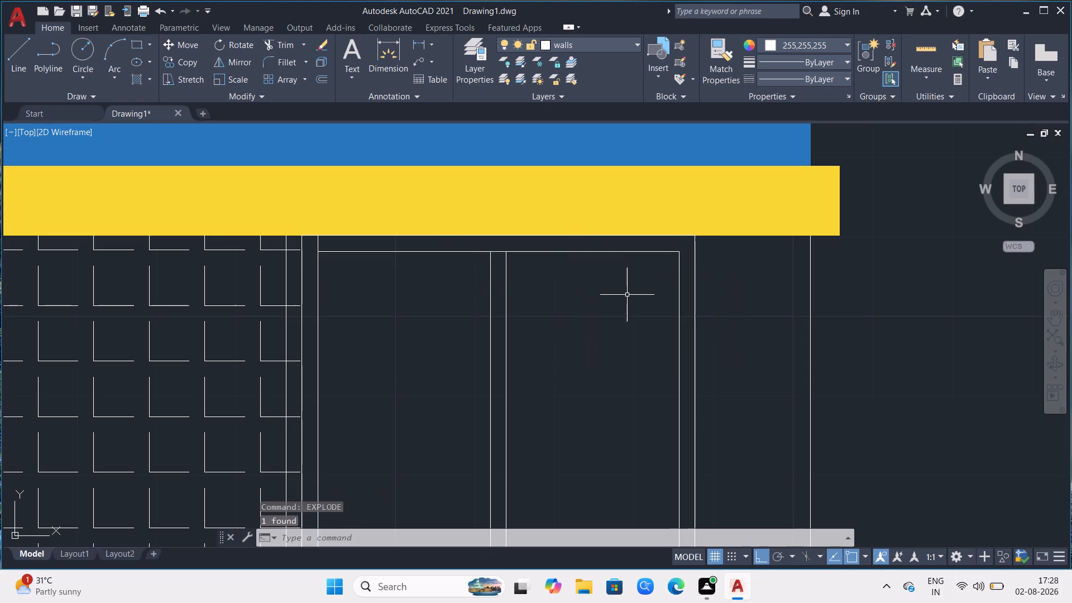
# Explode the upper-floor opening's outer frame into separate lines.
pyautogui.click(599, 252)
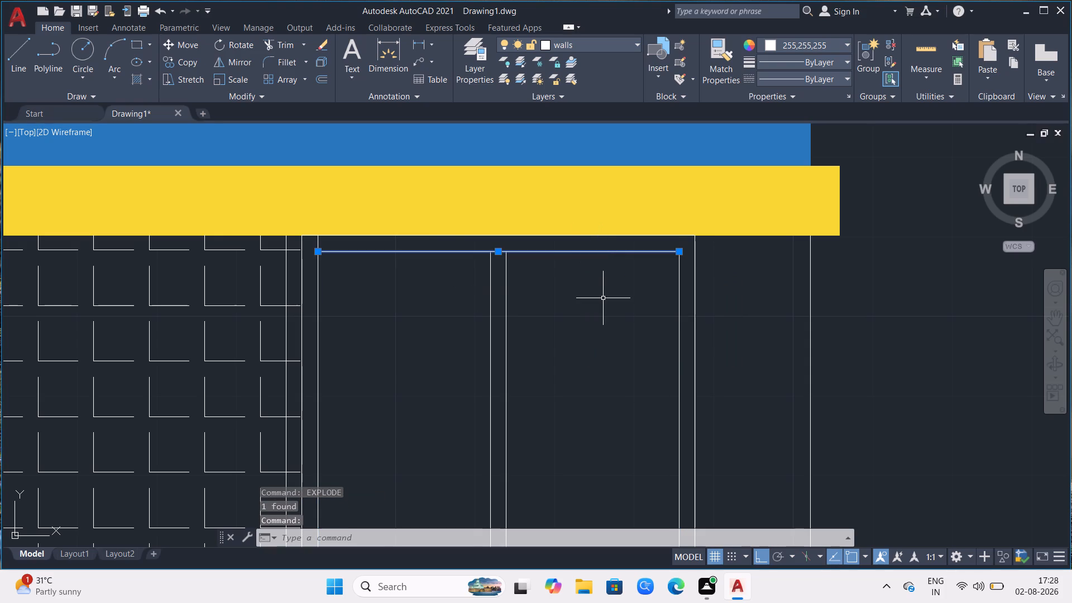
pyautogui.click(652, 235)
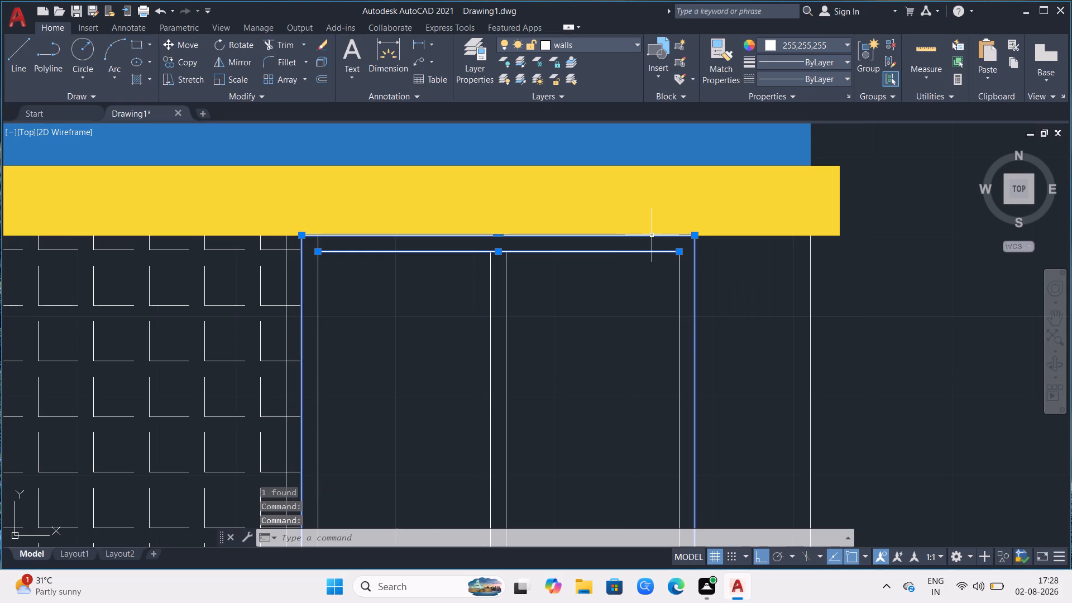
pyautogui.write('EX')
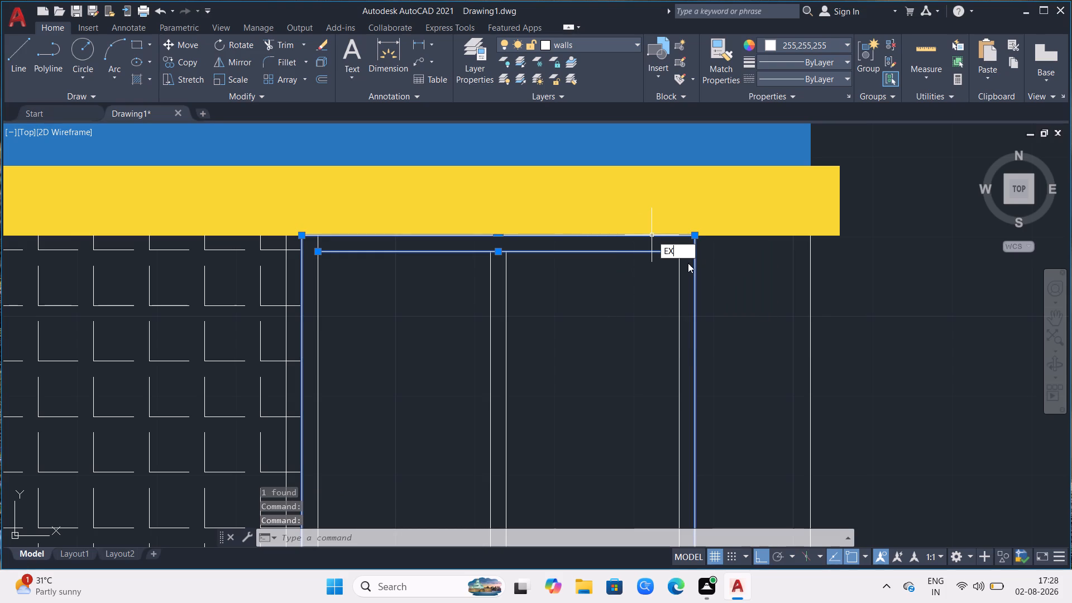
pyautogui.click(706, 274)
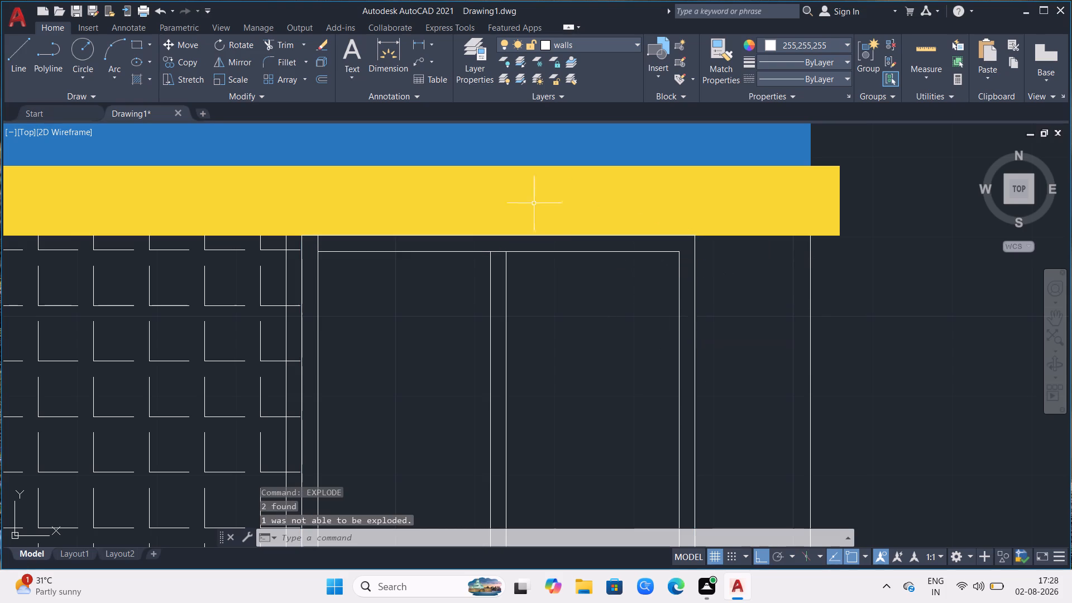
pyautogui.click(515, 234)
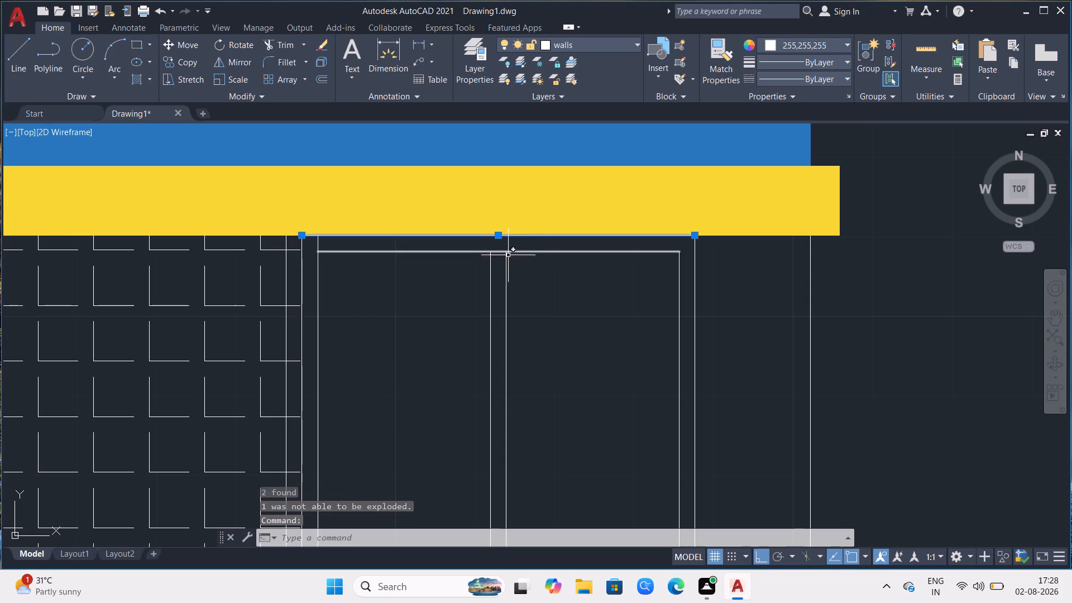
pyautogui.press('Escape')
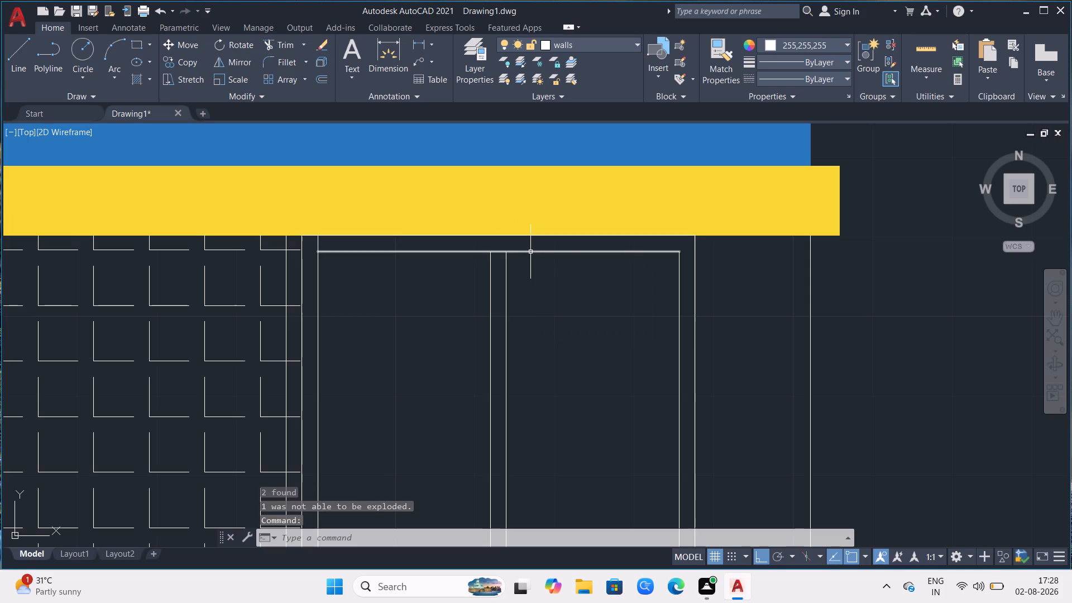
# Offset the short vertical line between the inner and outer frame tops, on the hatched bay side.
pyautogui.click(318, 242)
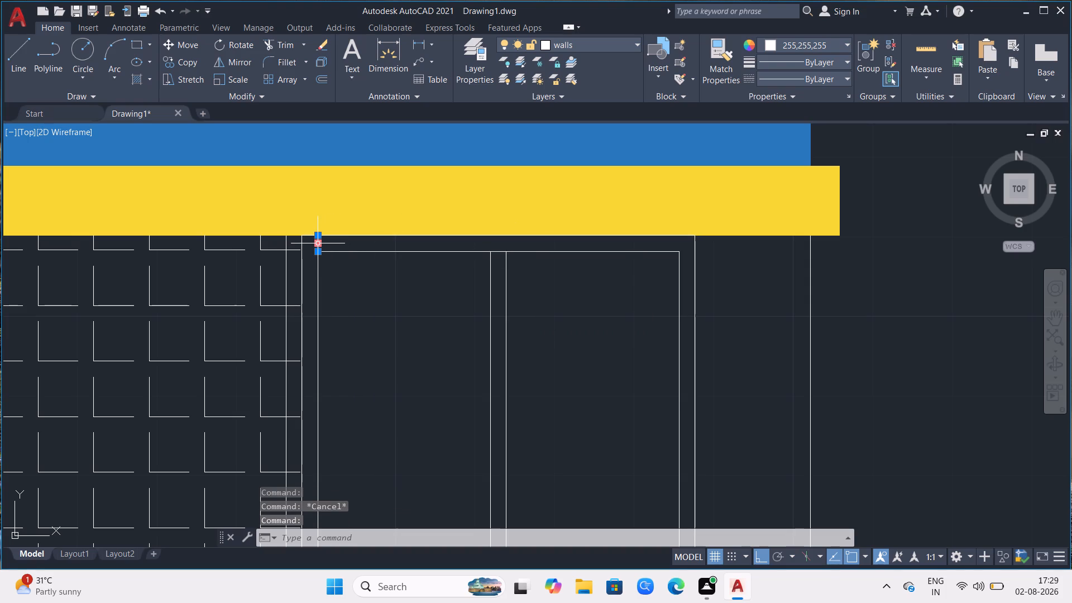
pyautogui.press('c')
pyautogui.press('BackSpace')
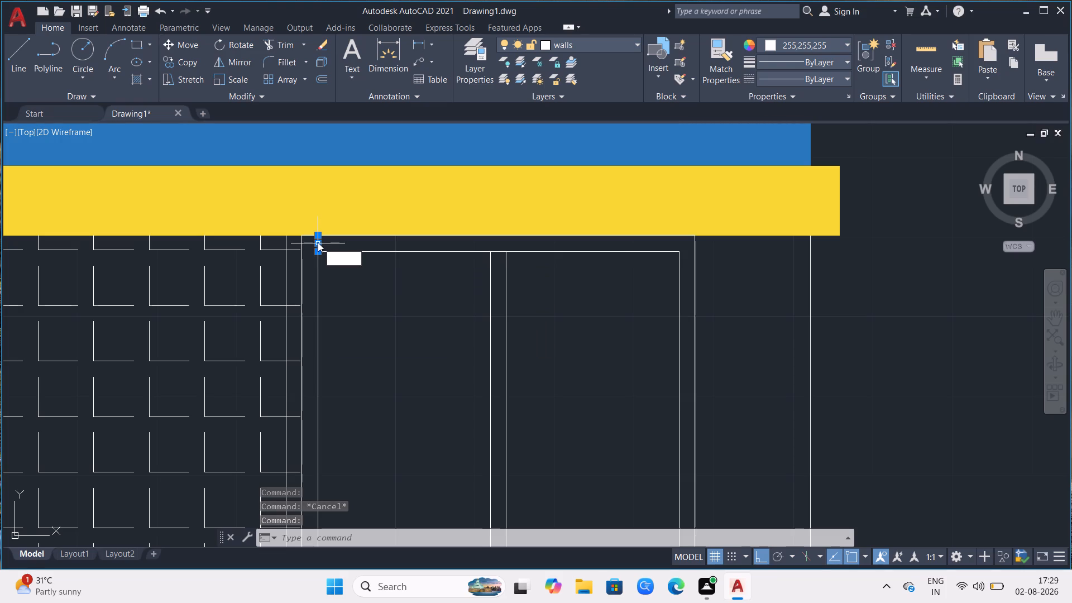
pyautogui.press('o')
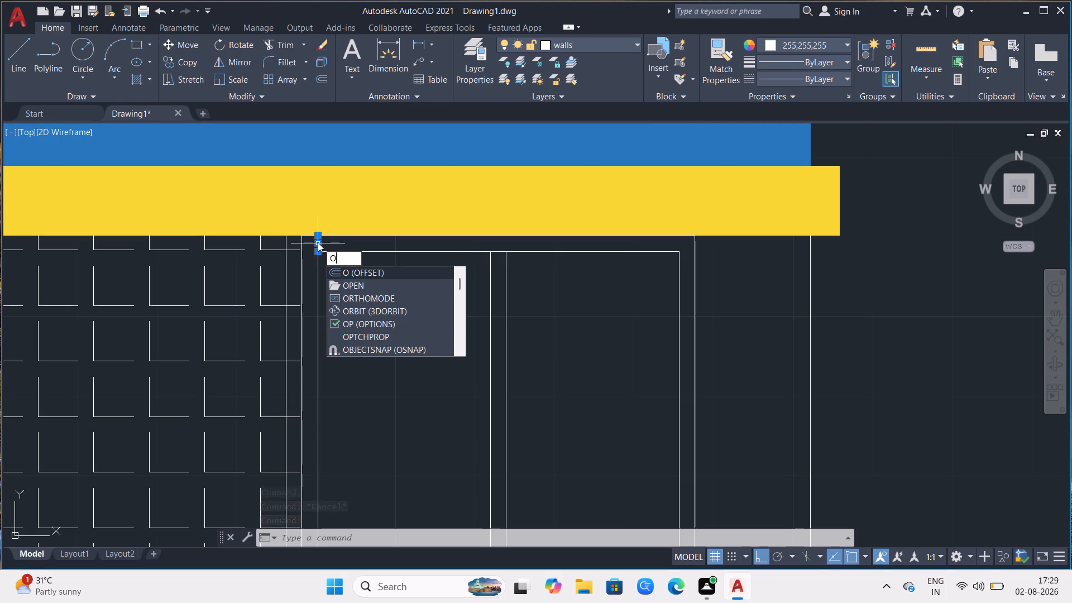
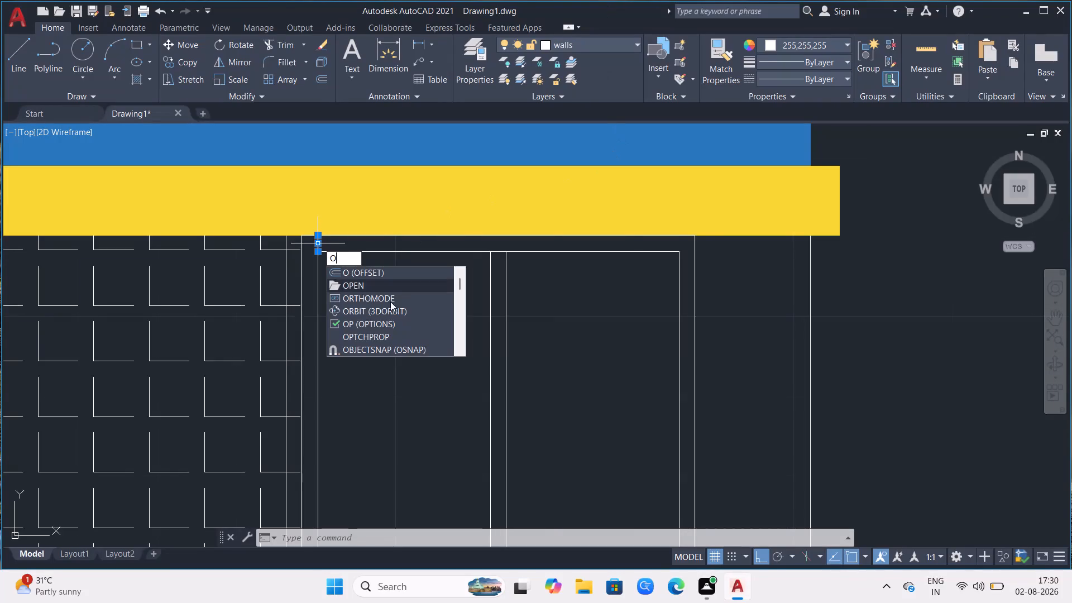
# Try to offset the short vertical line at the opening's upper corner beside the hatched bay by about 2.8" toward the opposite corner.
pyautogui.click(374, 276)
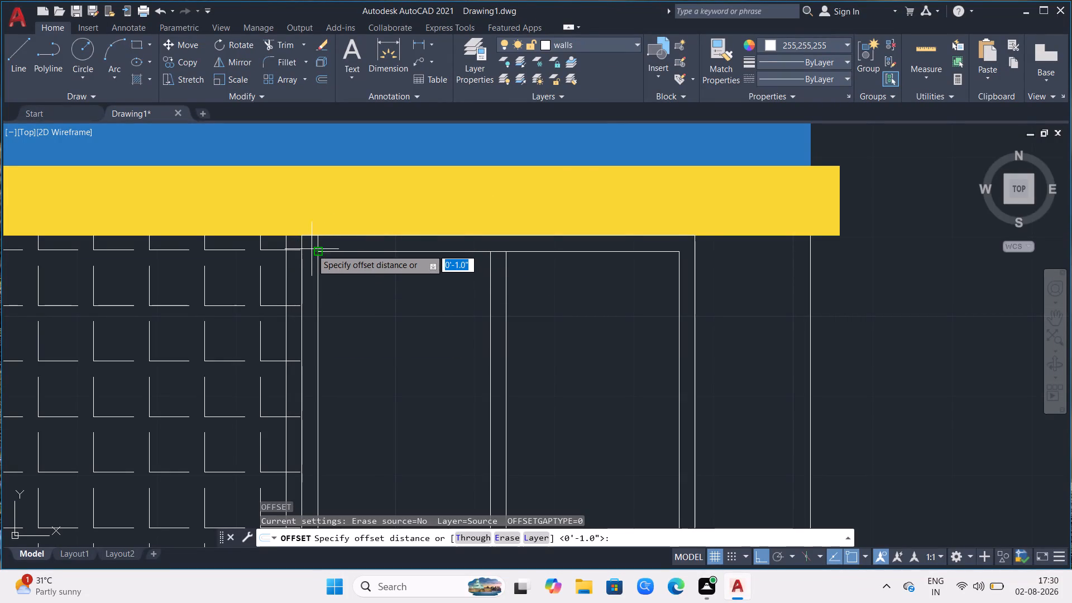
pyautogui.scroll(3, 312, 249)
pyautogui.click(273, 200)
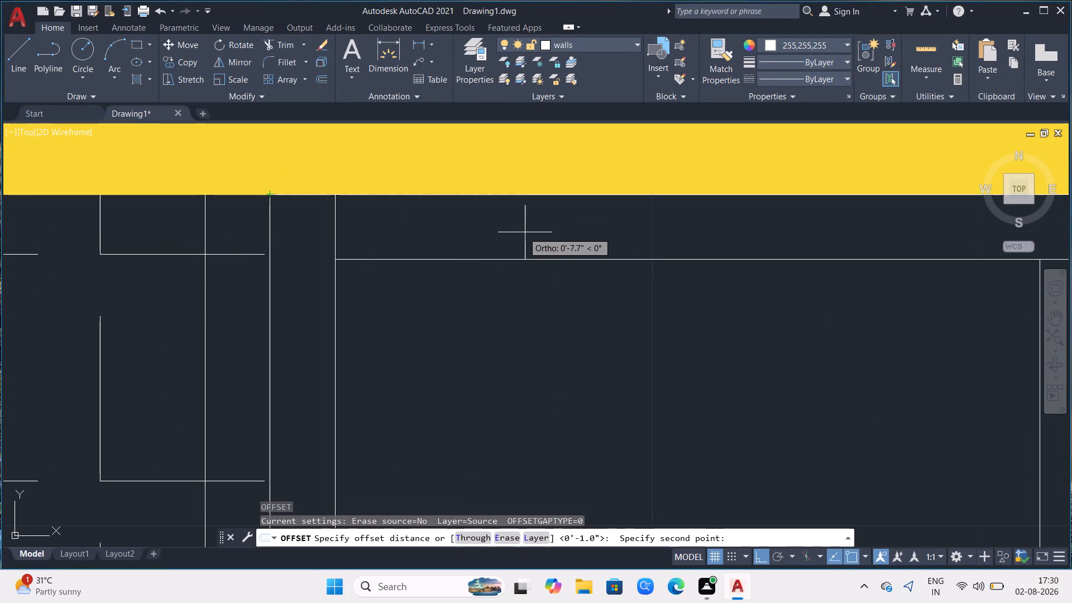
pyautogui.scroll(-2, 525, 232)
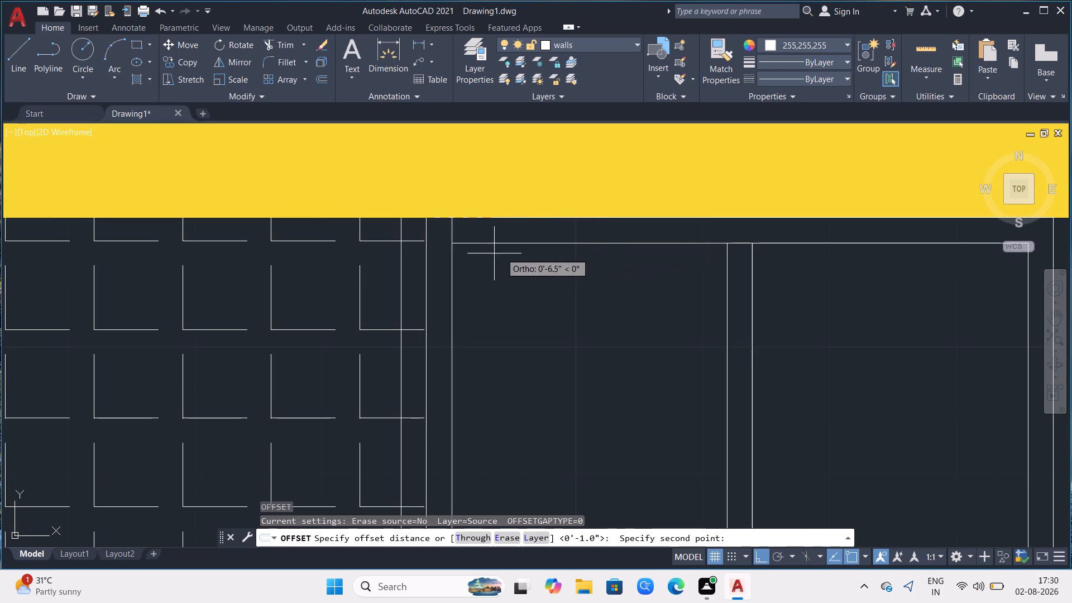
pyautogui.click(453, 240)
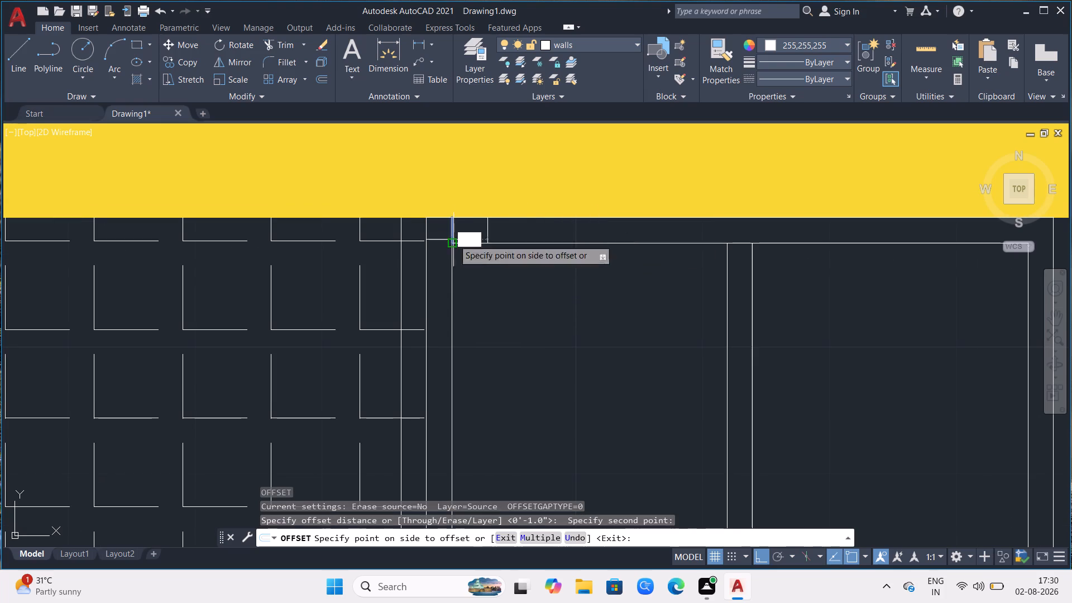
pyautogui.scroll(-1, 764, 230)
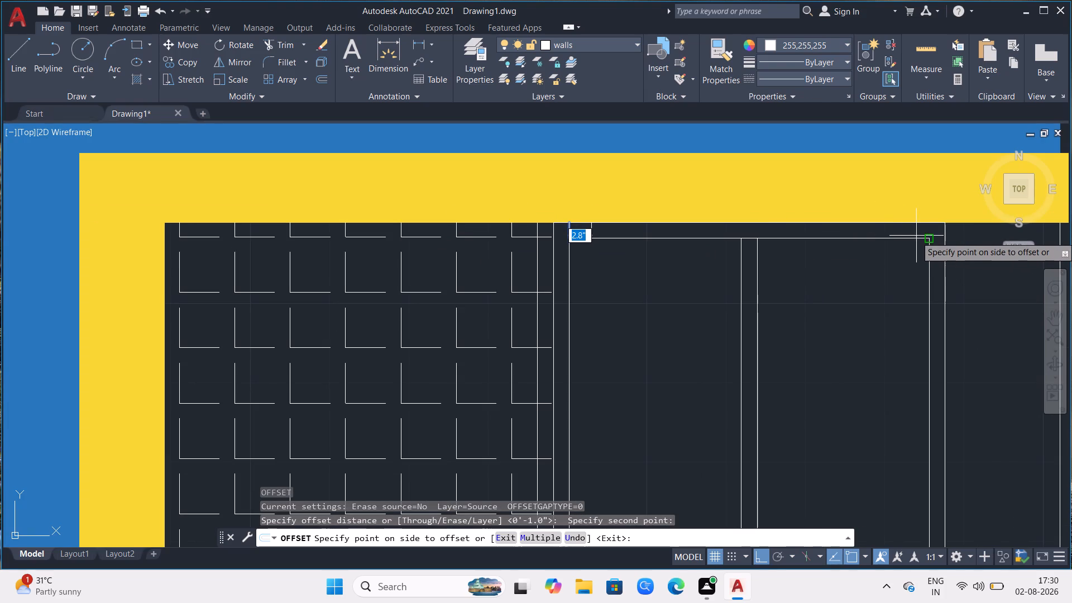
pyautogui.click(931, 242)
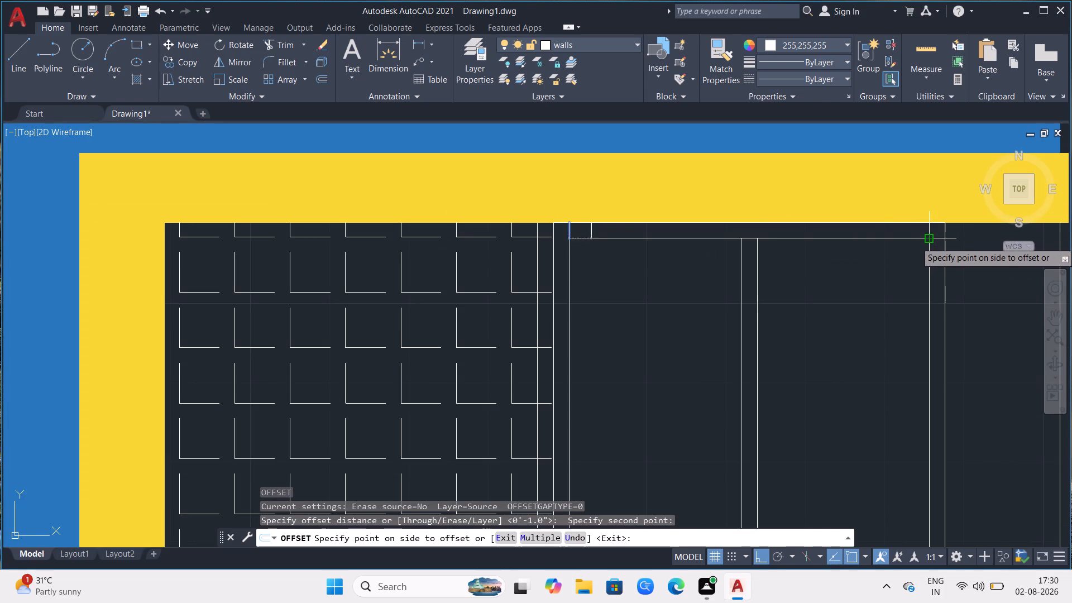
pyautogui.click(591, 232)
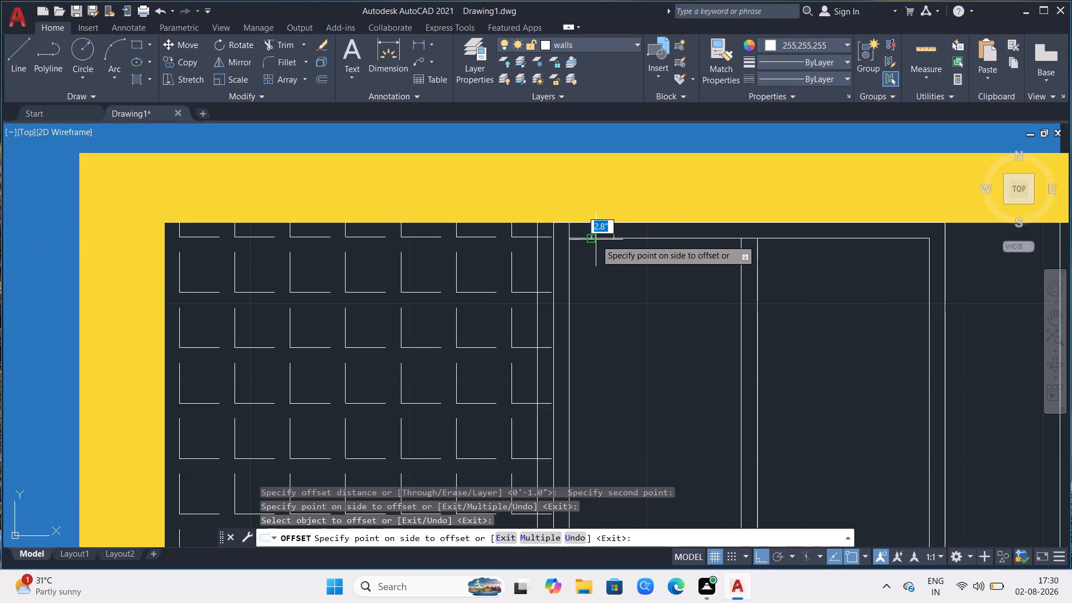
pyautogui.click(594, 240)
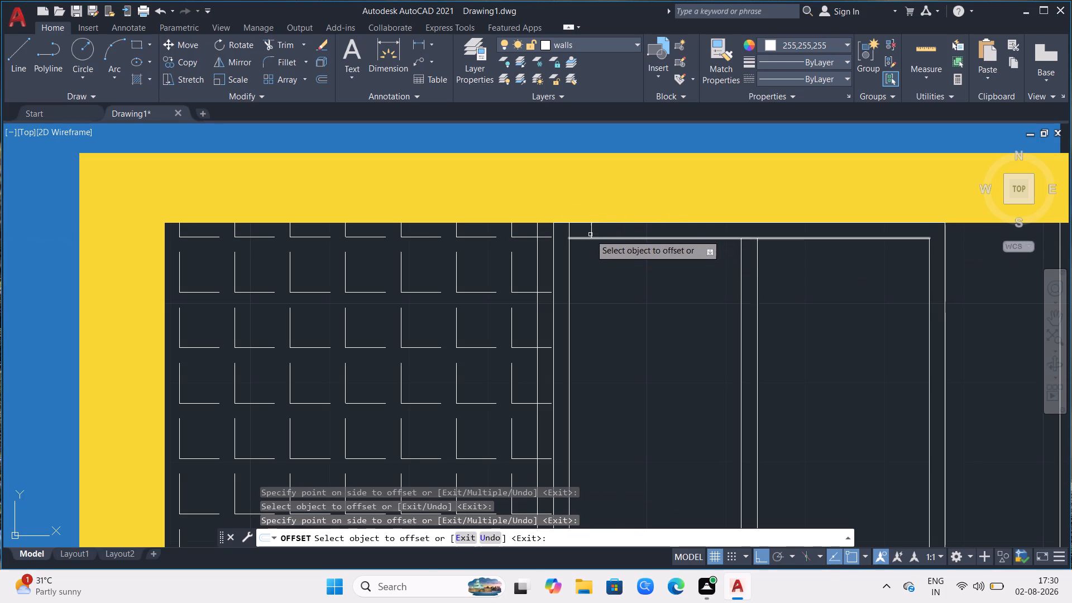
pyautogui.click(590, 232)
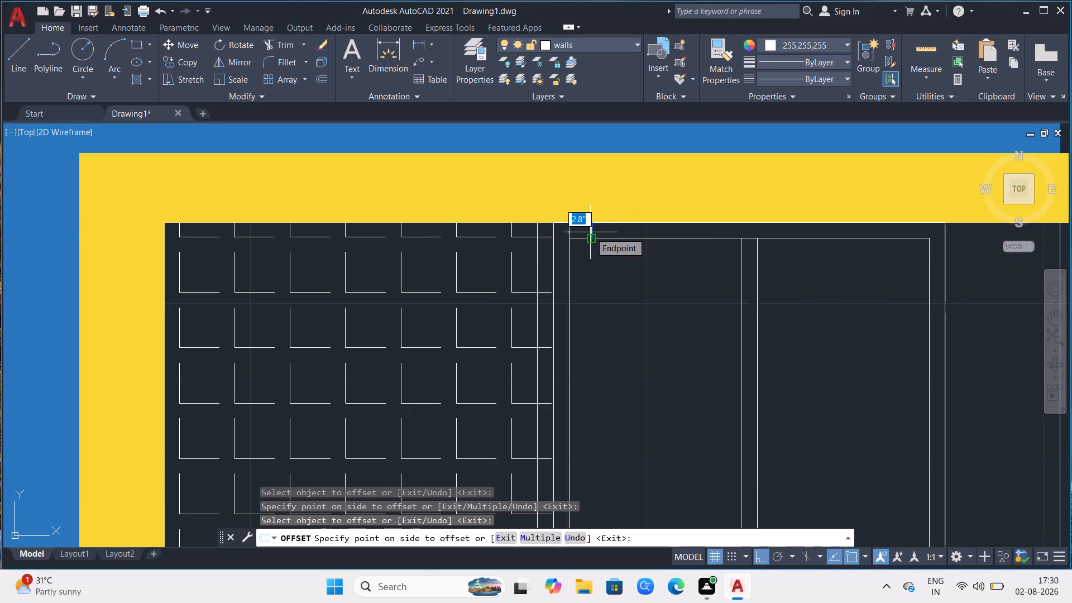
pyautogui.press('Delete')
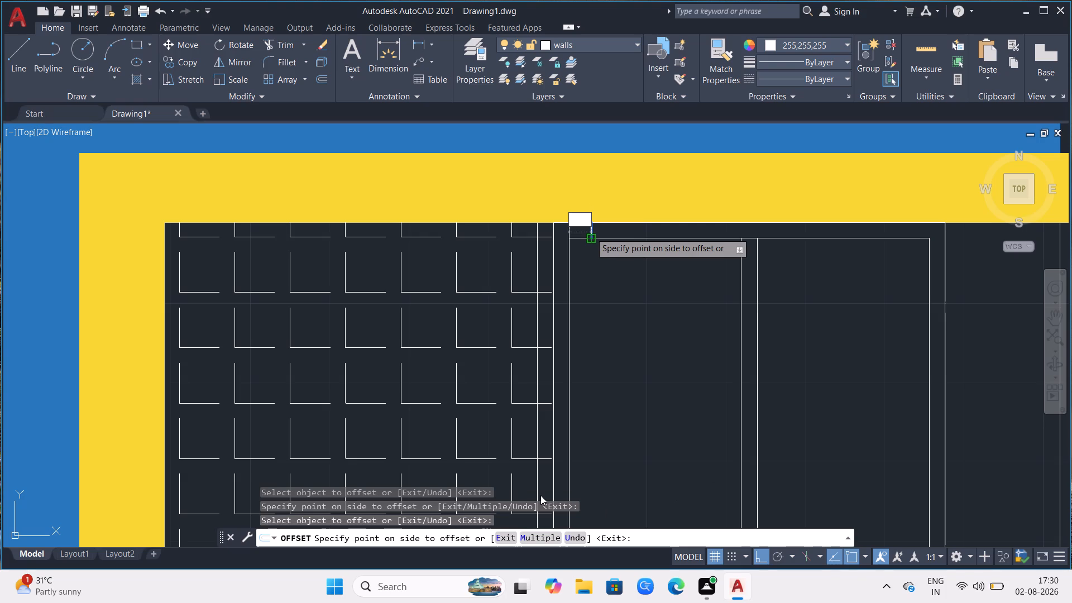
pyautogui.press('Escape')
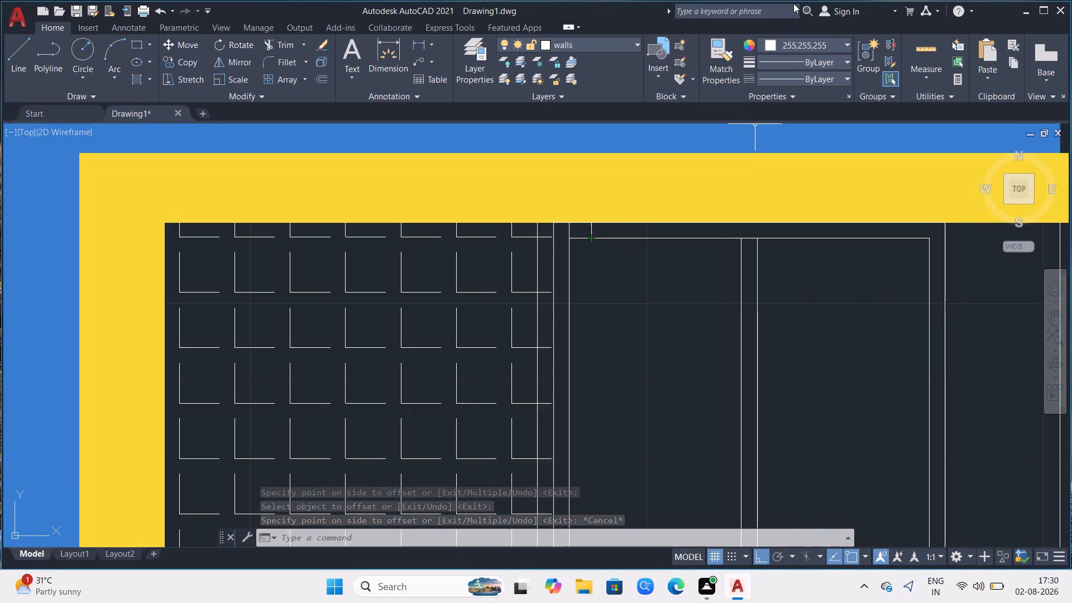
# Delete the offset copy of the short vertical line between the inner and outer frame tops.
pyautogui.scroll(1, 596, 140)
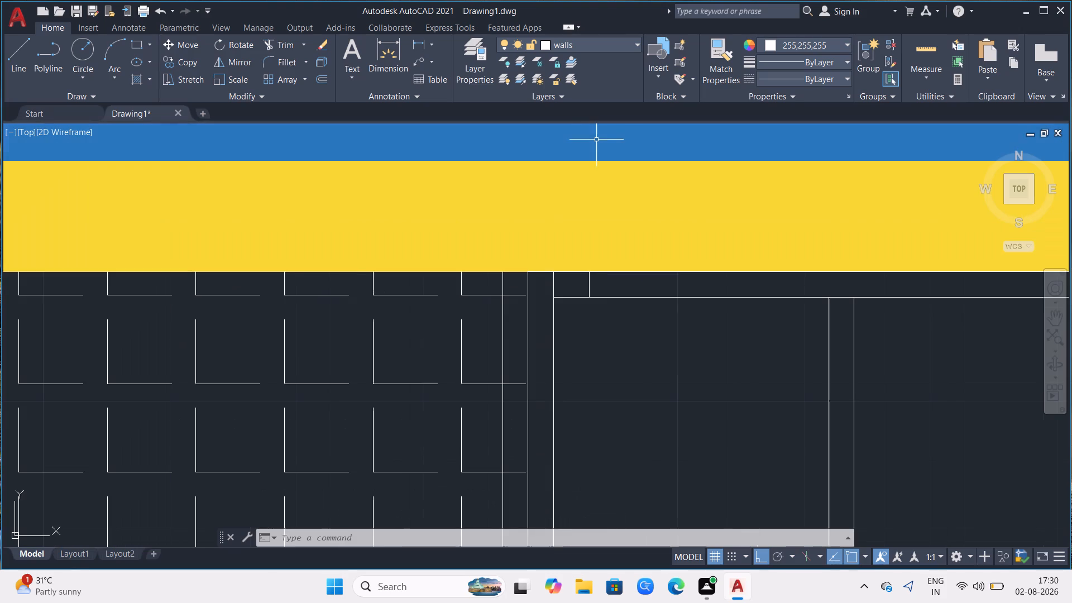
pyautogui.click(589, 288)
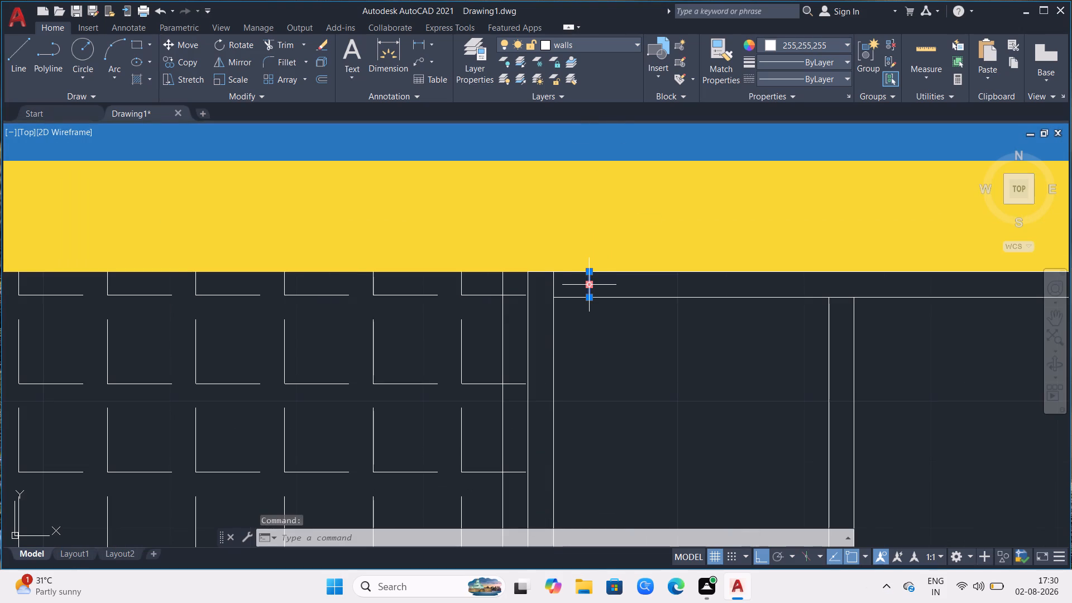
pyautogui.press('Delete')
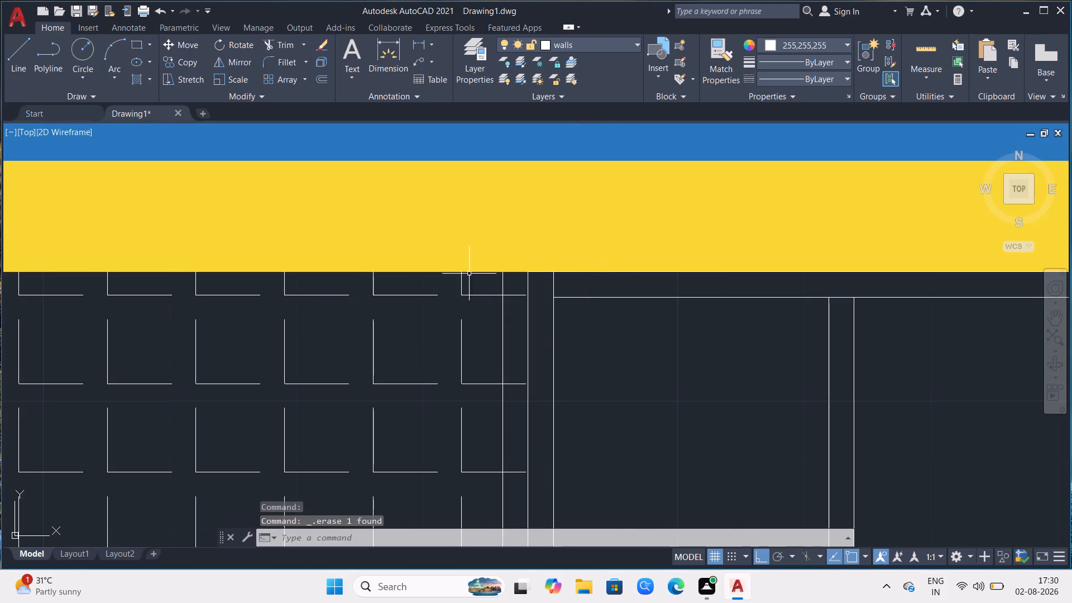
# Copy the short vertical line at the hatched bay side about 3'-9.4" across to the inner frame's opposite upper corner.
pyautogui.scroll(-1, 175, 276)
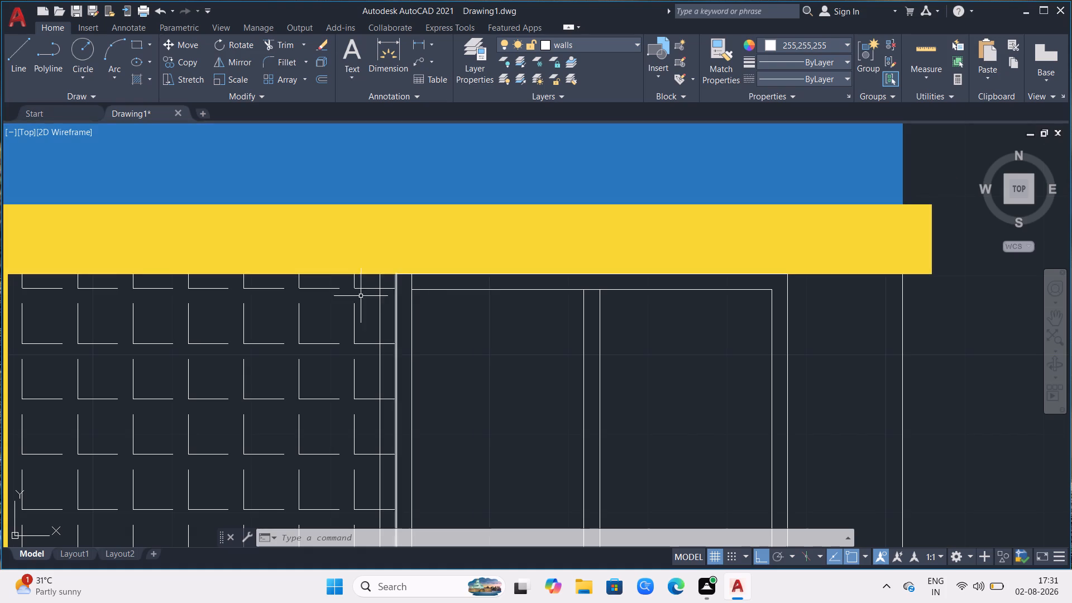
pyautogui.scroll(2, 386, 336)
pyautogui.click(450, 197)
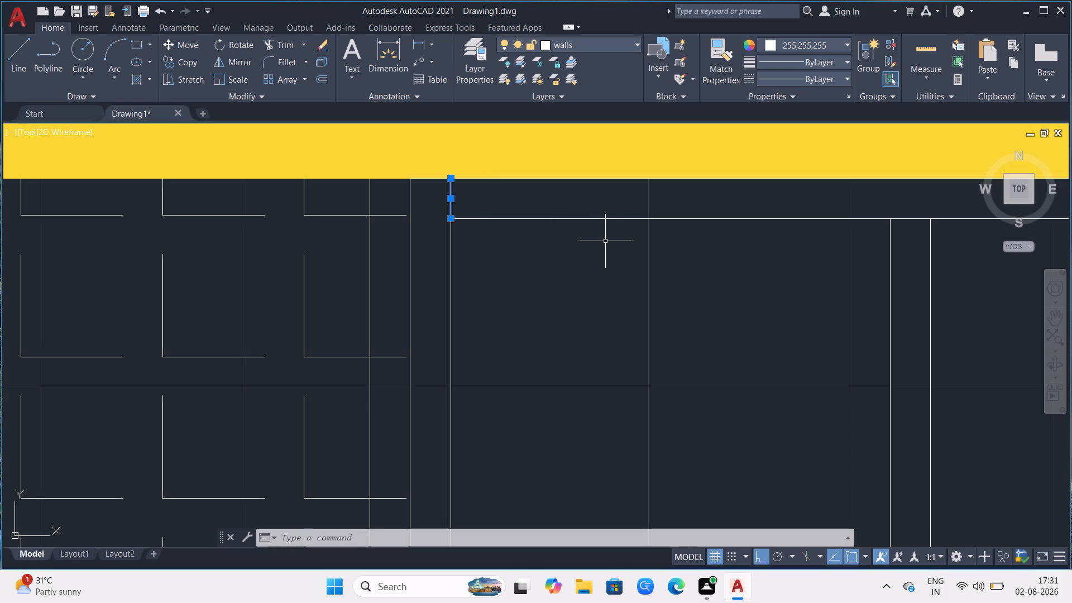
pyautogui.write('CO')
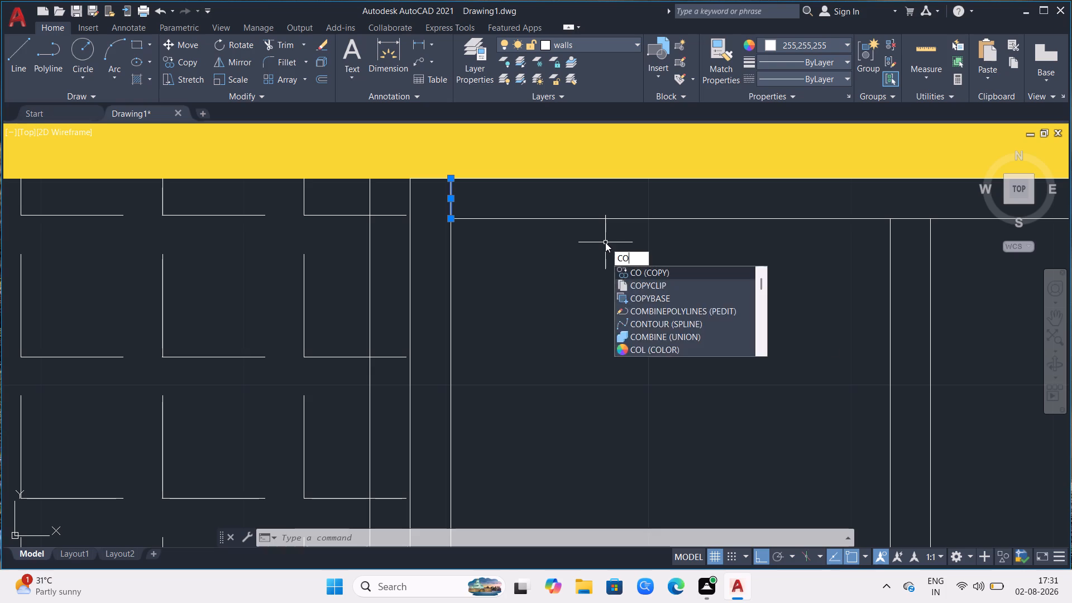
pyautogui.press('Return')
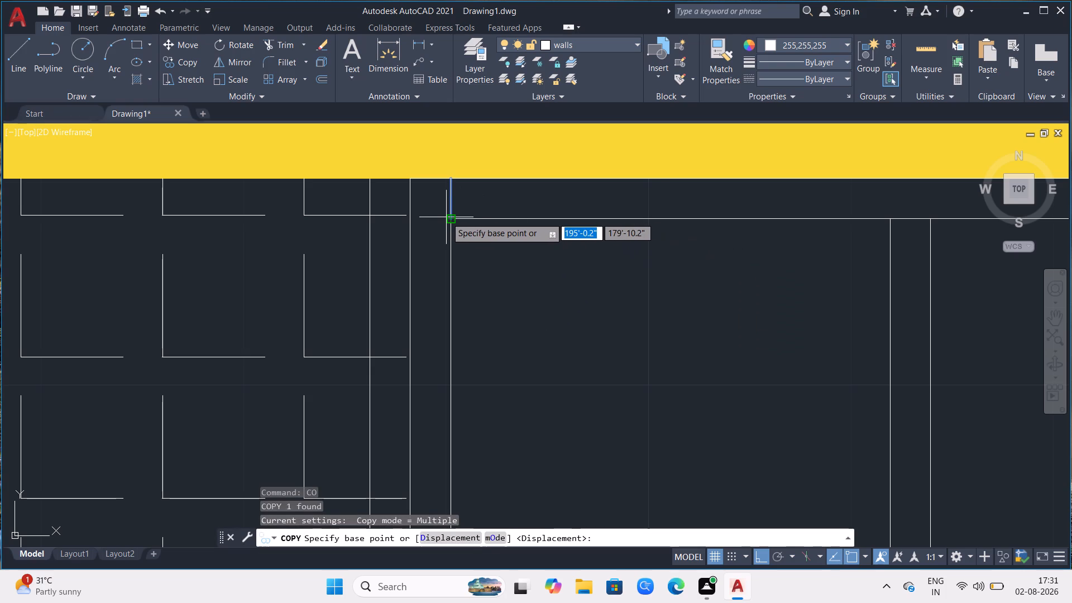
pyautogui.click(448, 218)
pyautogui.scroll(-2, 876, 414)
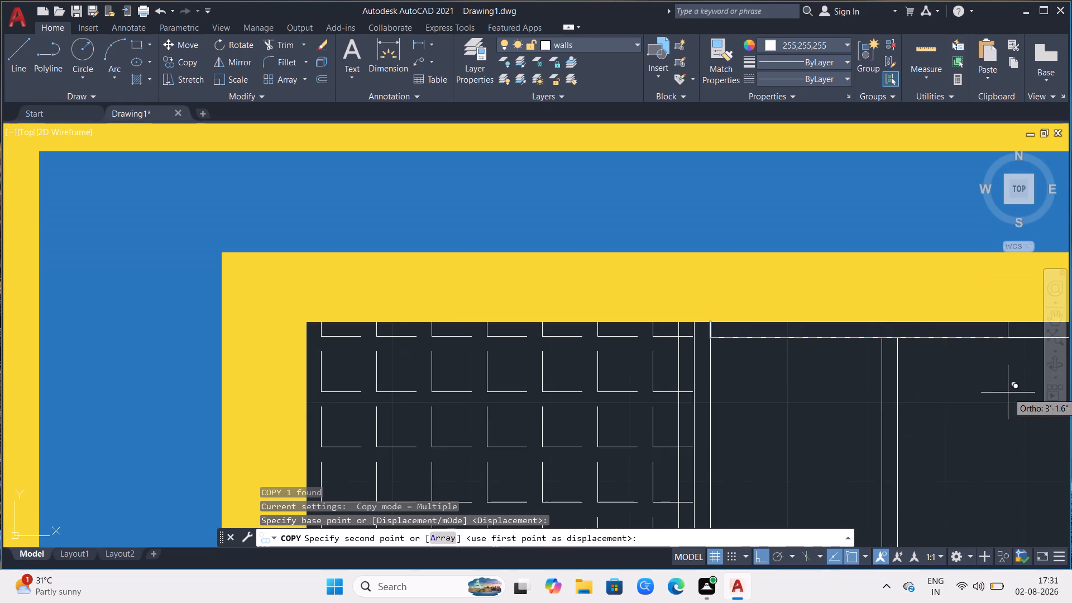
pyautogui.scroll(-1, 384, 333)
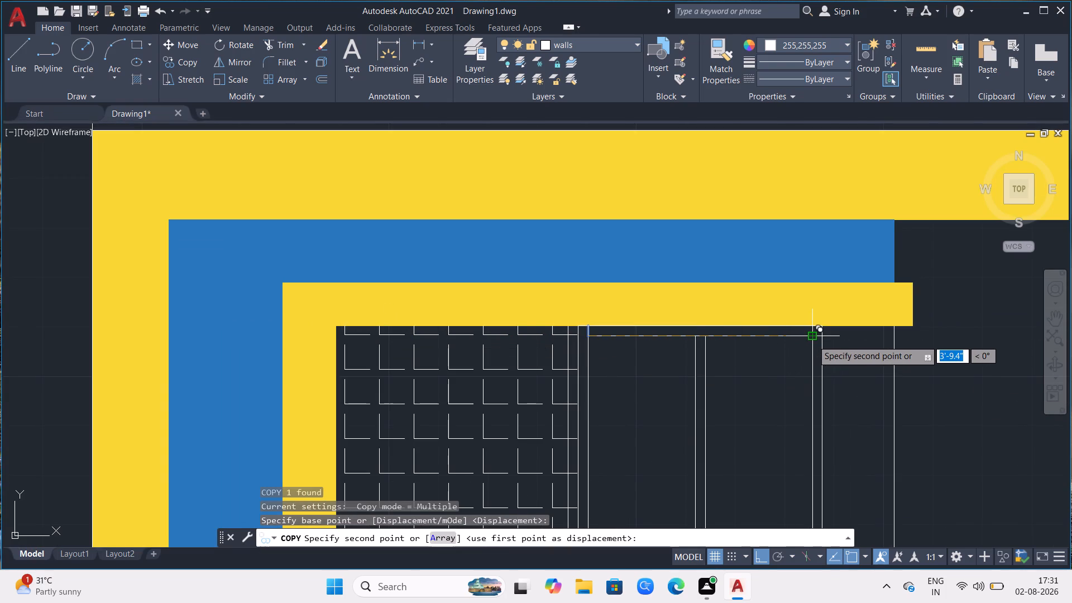
pyautogui.click(812, 340)
pyautogui.press('Escape')
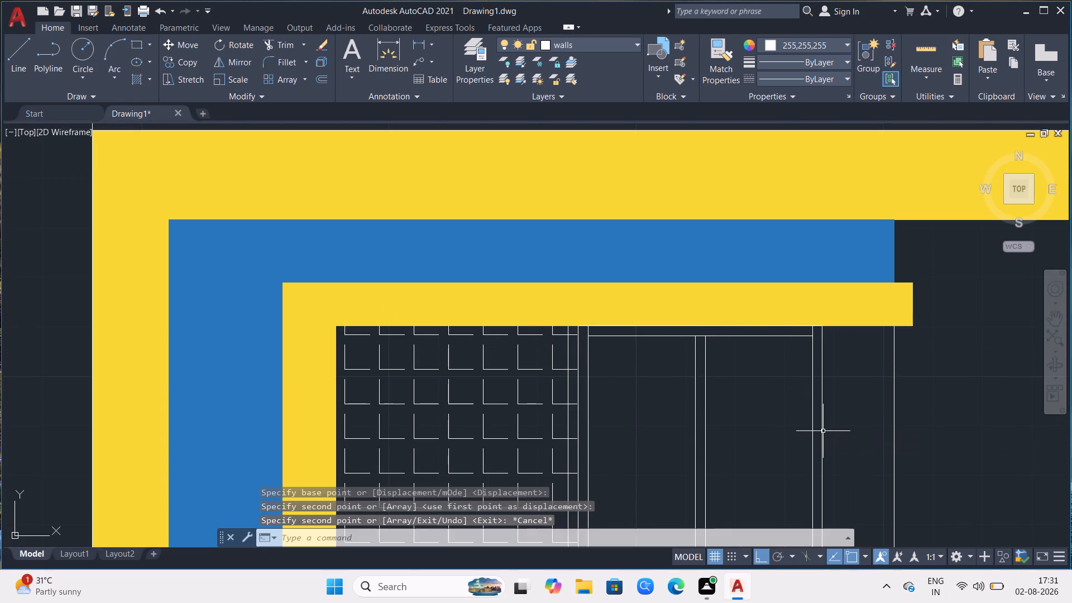
# Select the two short vertical lines and the inner and outer frame top lines that bound the opening's top strip.
pyautogui.scroll(1, 847, 300)
pyautogui.click(792, 350)
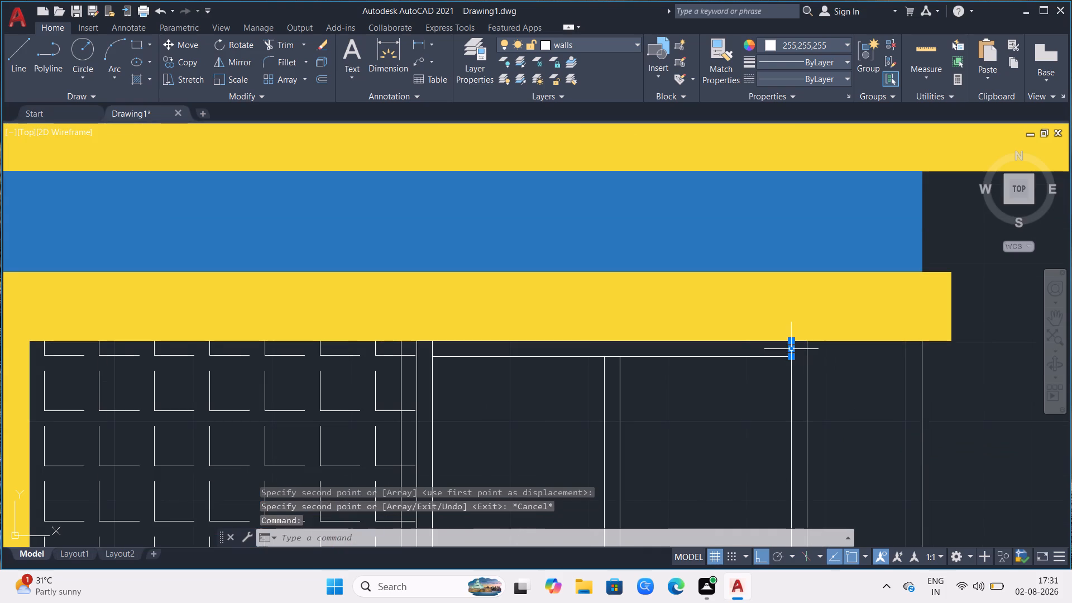
pyautogui.click(630, 341)
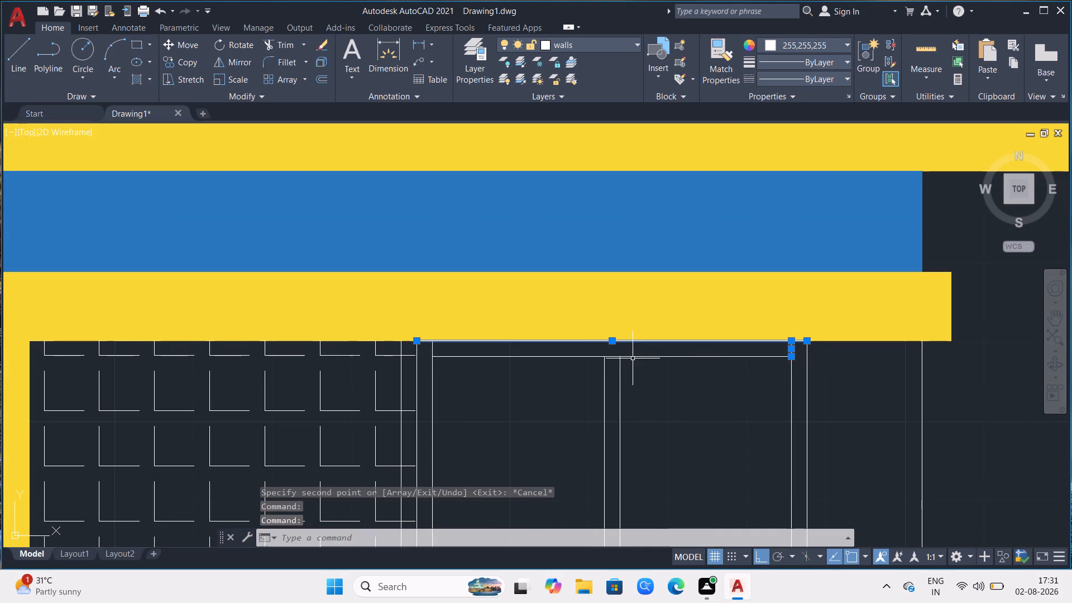
pyautogui.click(633, 358)
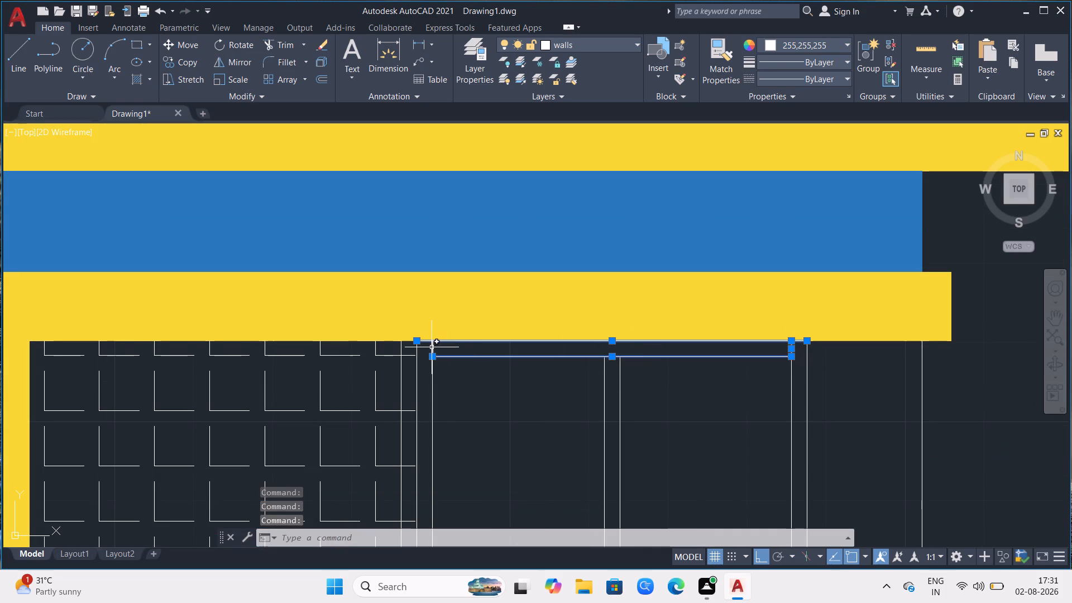
pyautogui.click(432, 347)
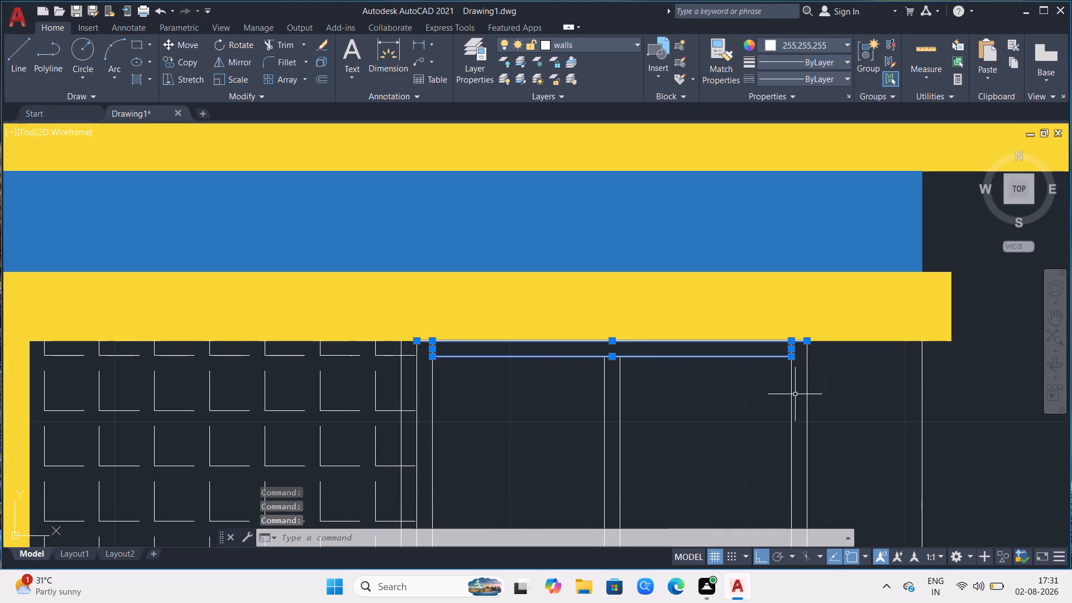
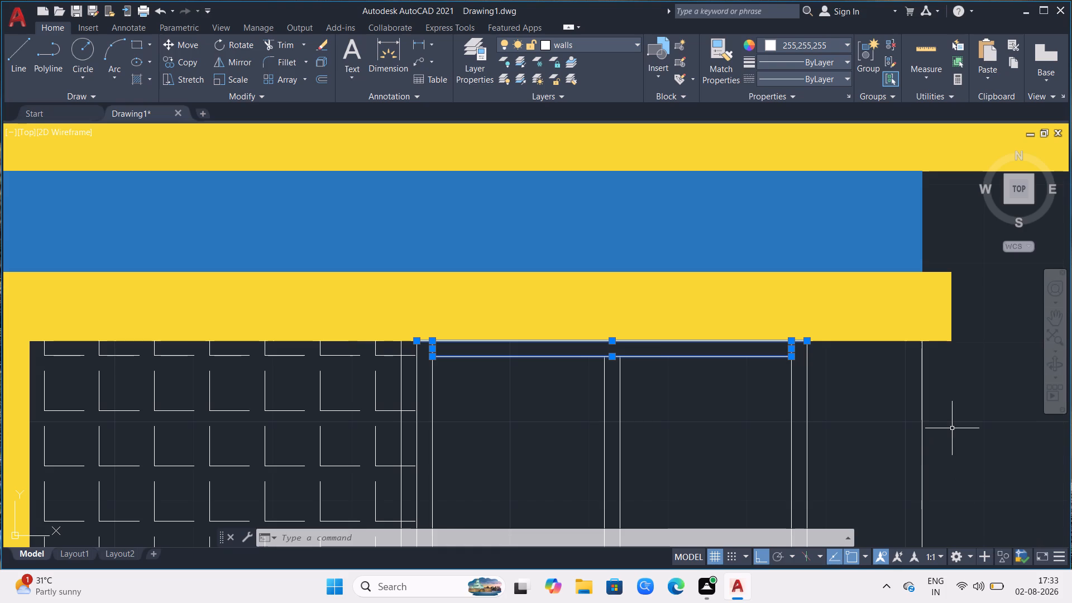
# Copy the selected top-strip lines down the opening as a fitted array of 3 items spanning about 4'-6.1".
pyautogui.write('CO')
pyautogui.press('Return')
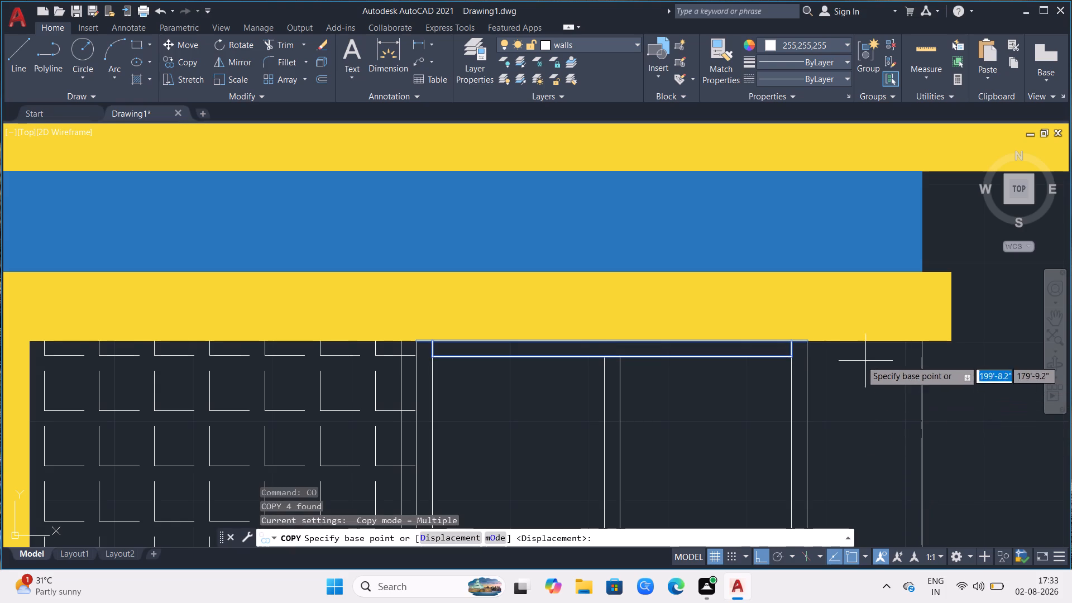
pyautogui.click(416, 348)
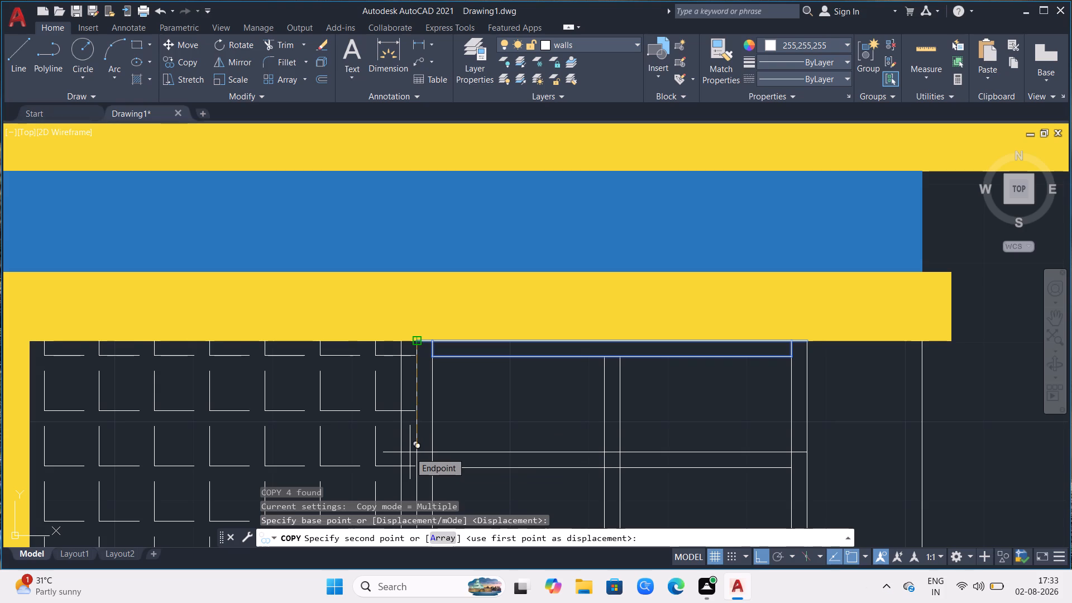
pyautogui.press('a')
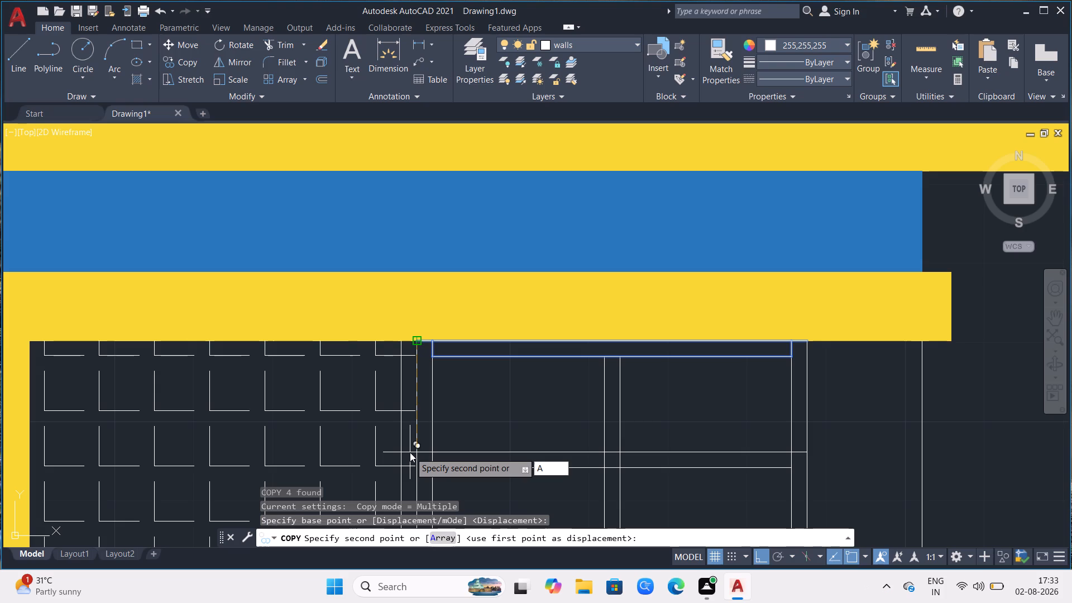
pyautogui.press('Return')
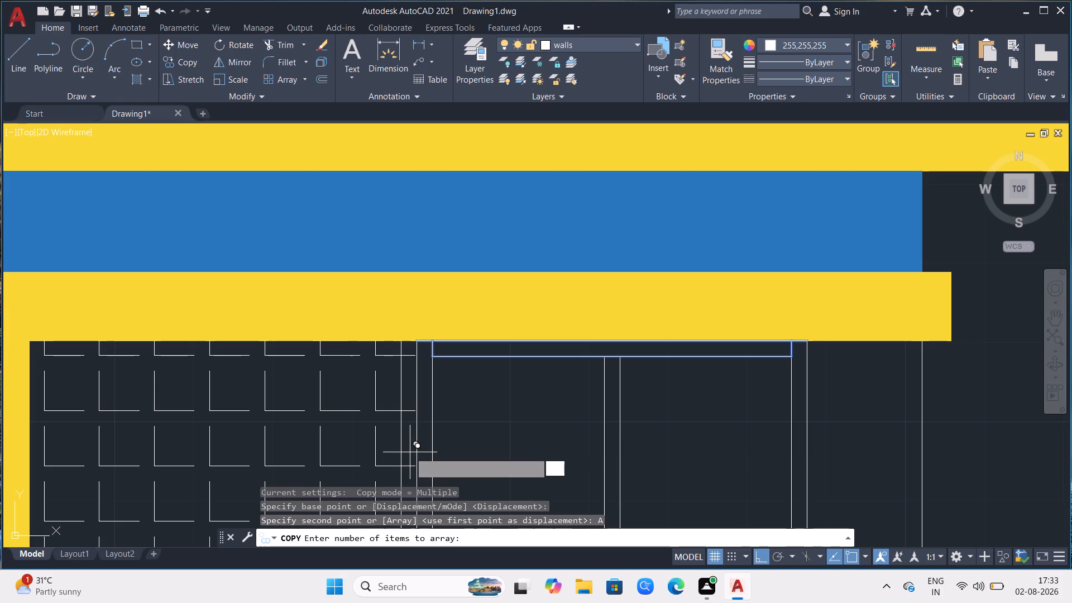
pyautogui.press('3')
pyautogui.press('Return')
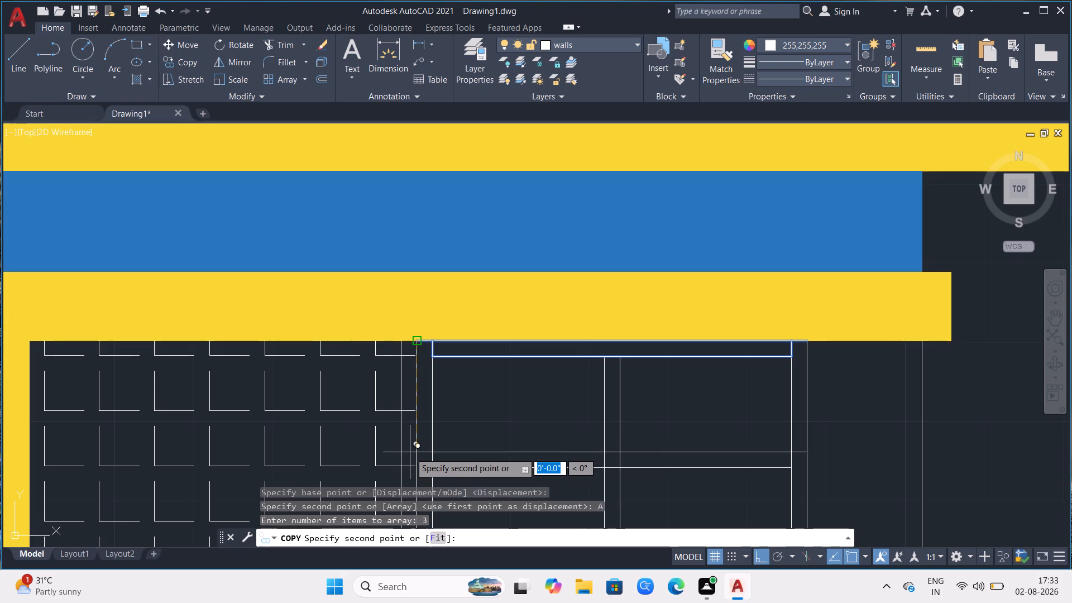
pyautogui.scroll(-1, 466, 443)
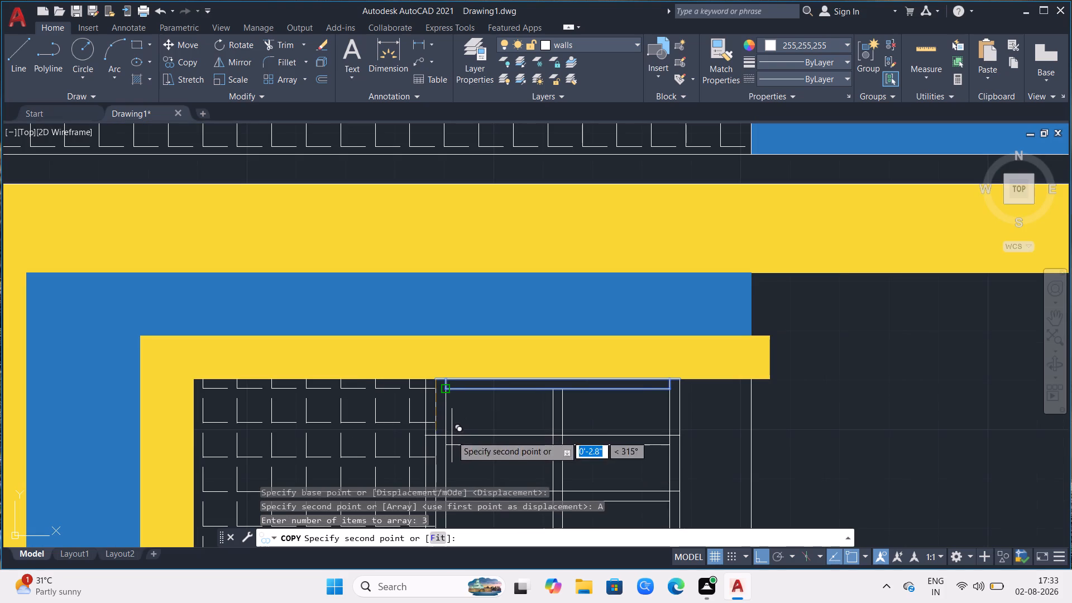
pyautogui.scroll(-2, 470, 409)
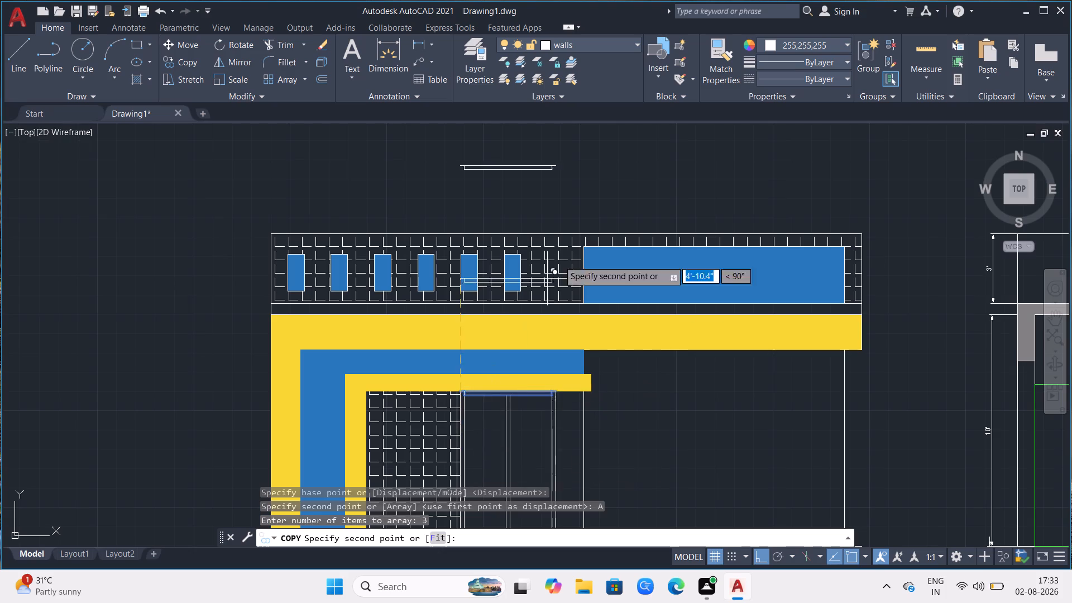
pyautogui.scroll(-2, 588, 203)
pyautogui.scroll(3, 563, 343)
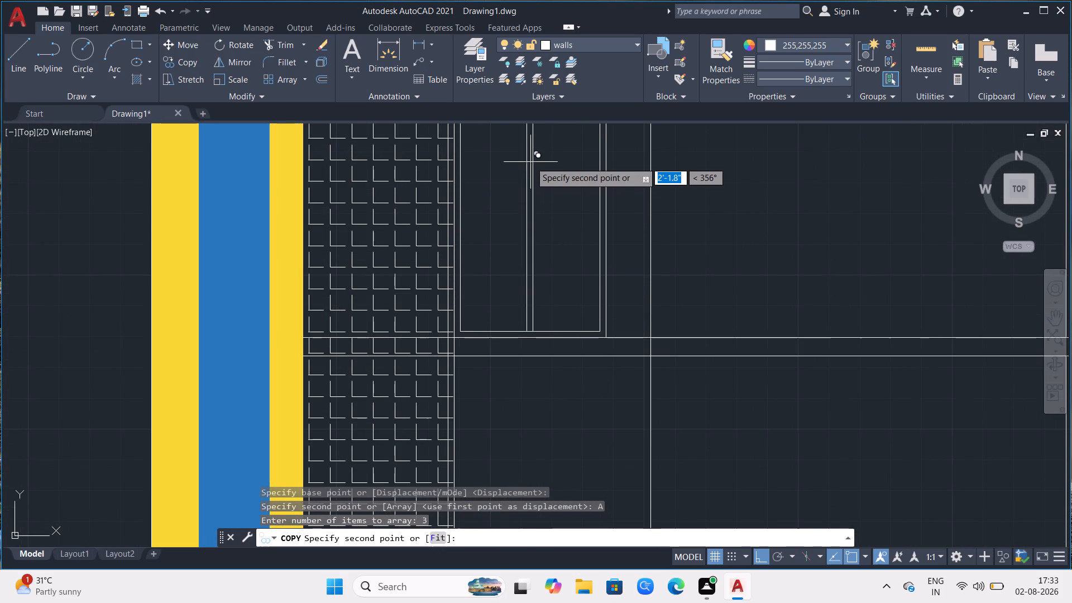
pyautogui.press('f')
pyautogui.press('Return')
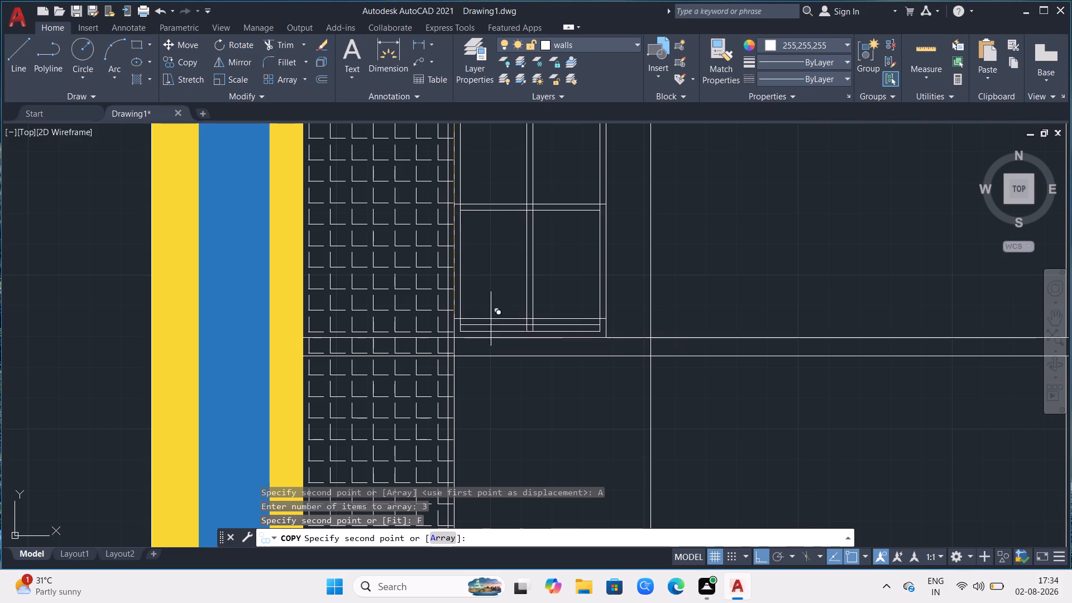
pyautogui.scroll(-1, 481, 330)
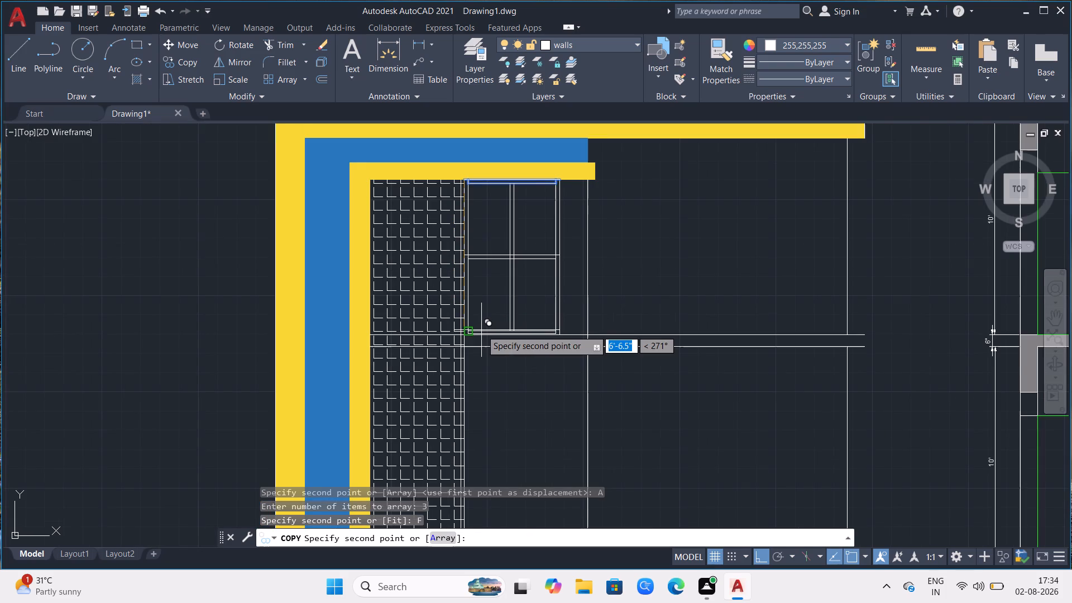
pyautogui.click(484, 284)
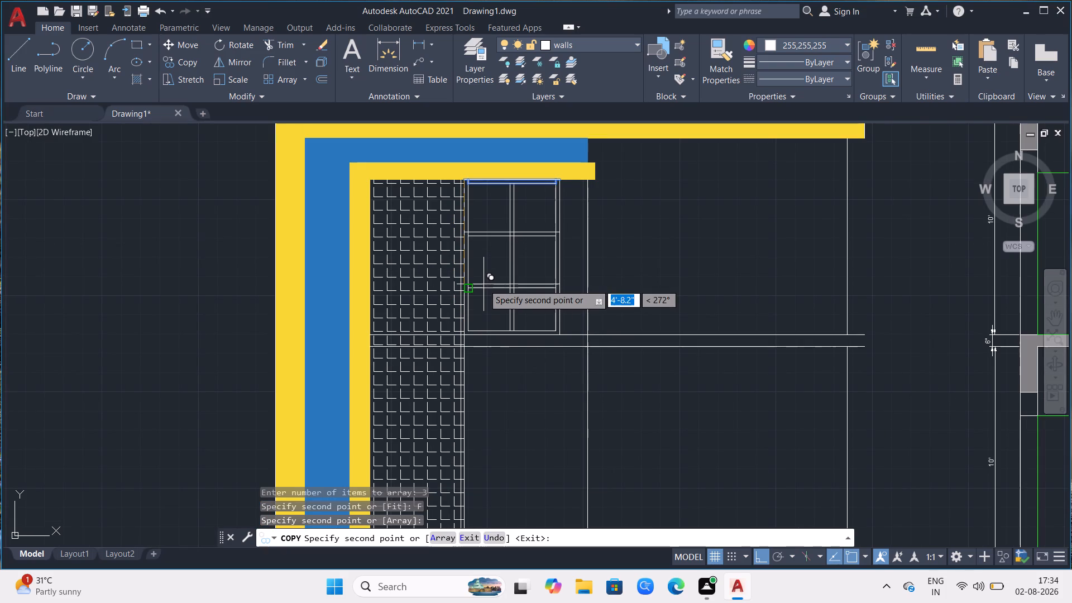
pyautogui.press('Escape')
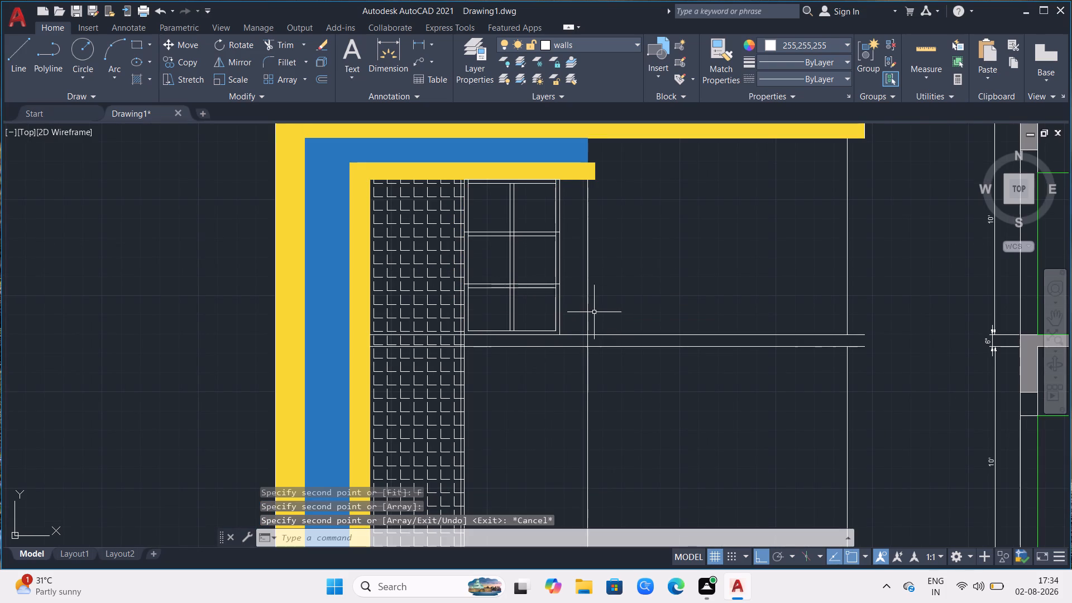
# Trim the upper crossbar's overlaps with the centre mullion and with the inner frame side away from the hatched bay.
pyautogui.scroll(1, 561, 250)
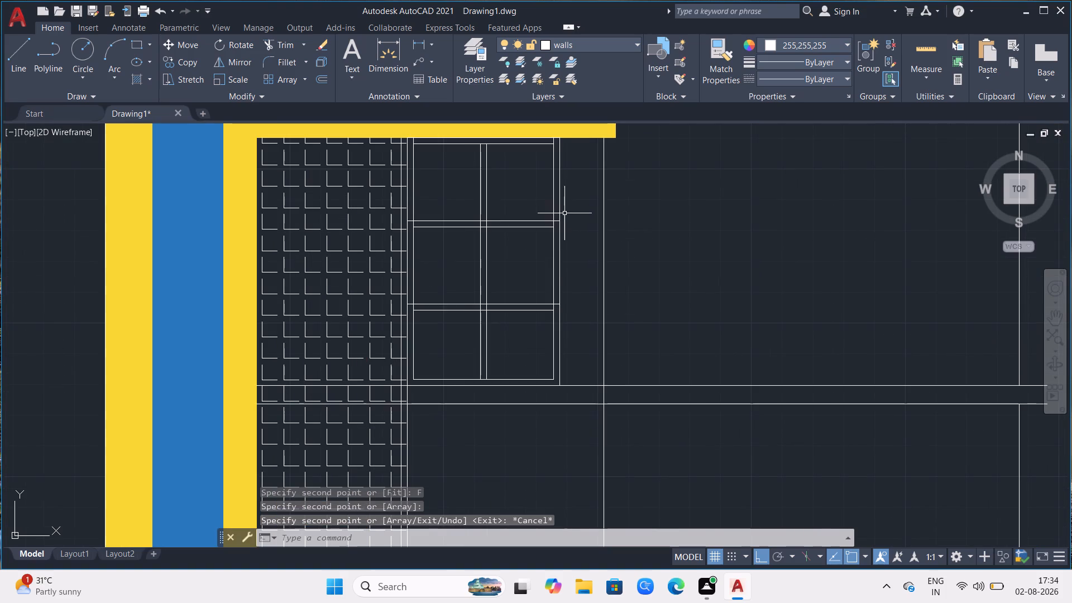
pyautogui.write('TR')
pyautogui.press('Return')
pyautogui.scroll(2, 566, 210)
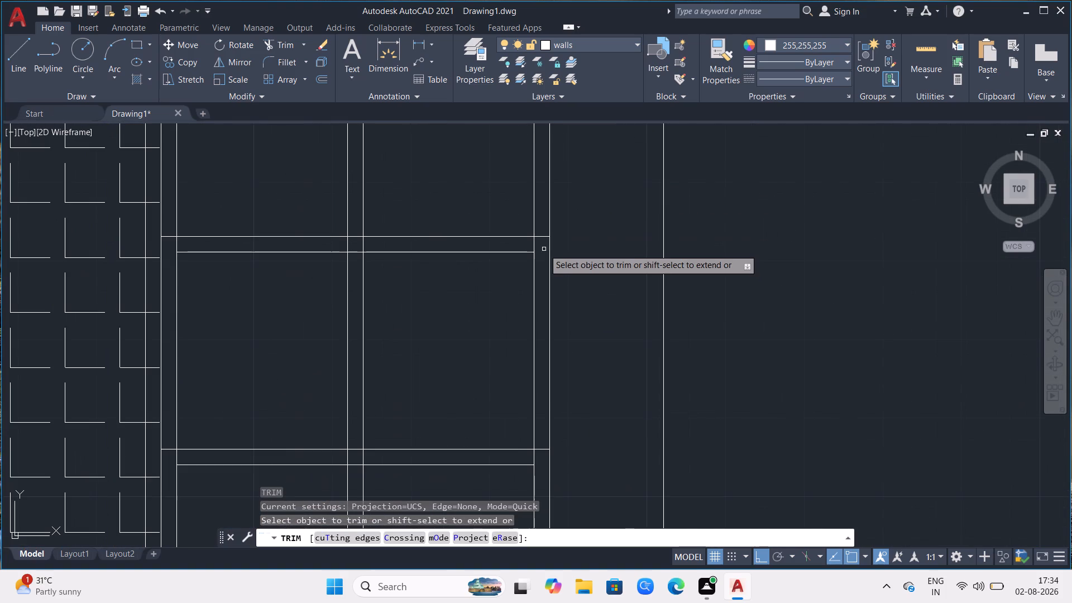
pyautogui.click(545, 236)
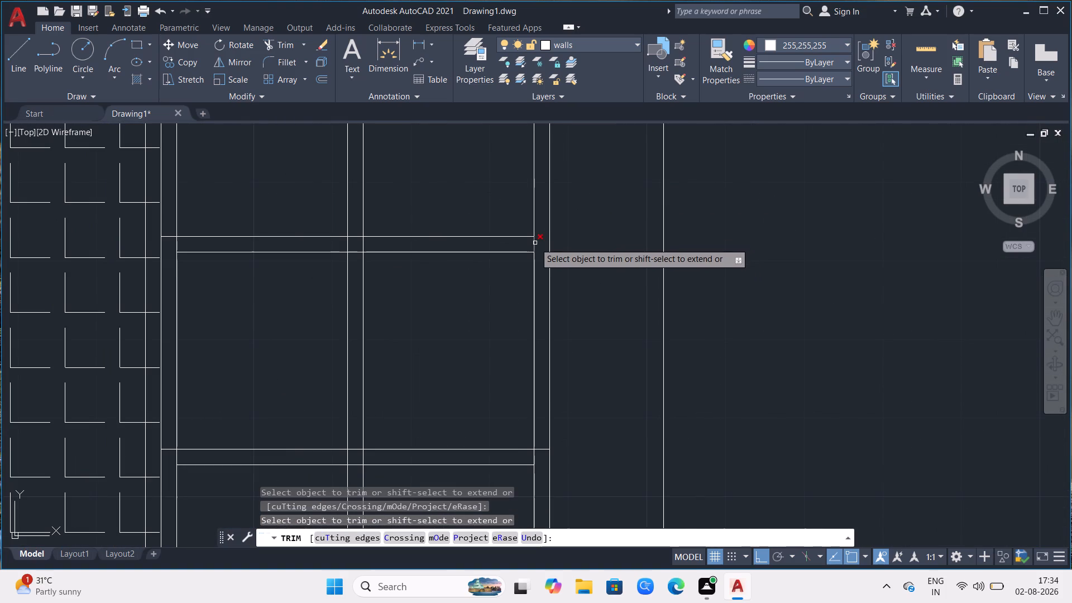
pyautogui.click(535, 243)
pyautogui.click(535, 243)
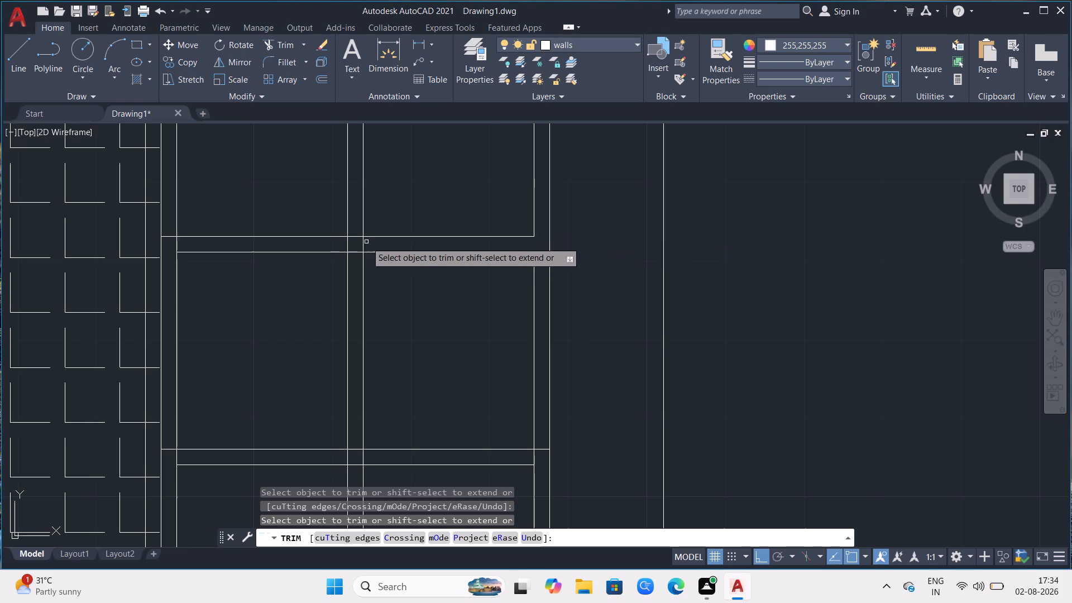
pyautogui.click(366, 243)
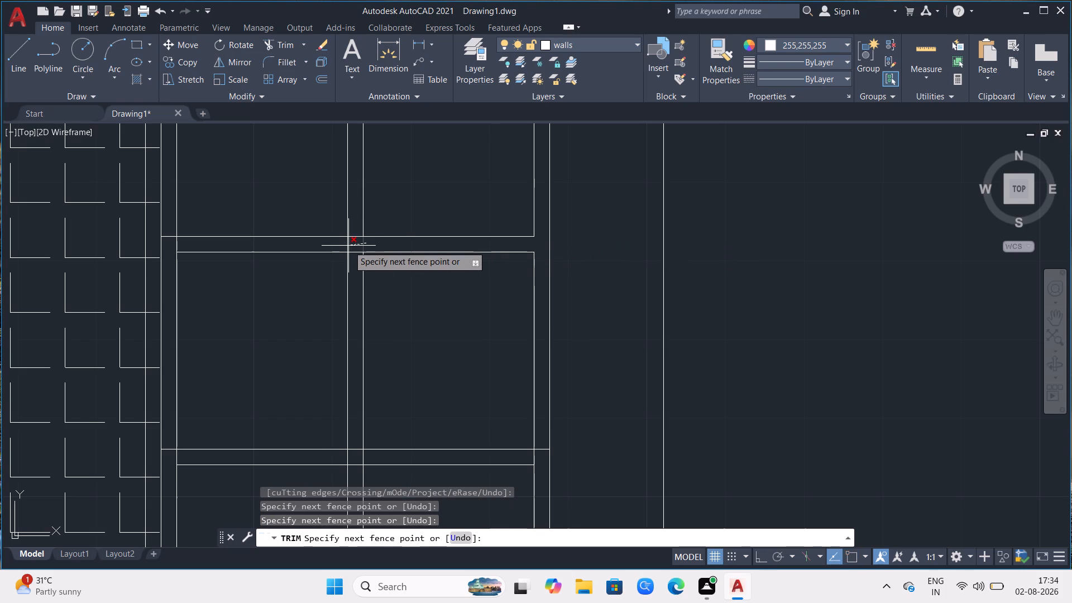
pyautogui.click(348, 246)
pyautogui.click(348, 244)
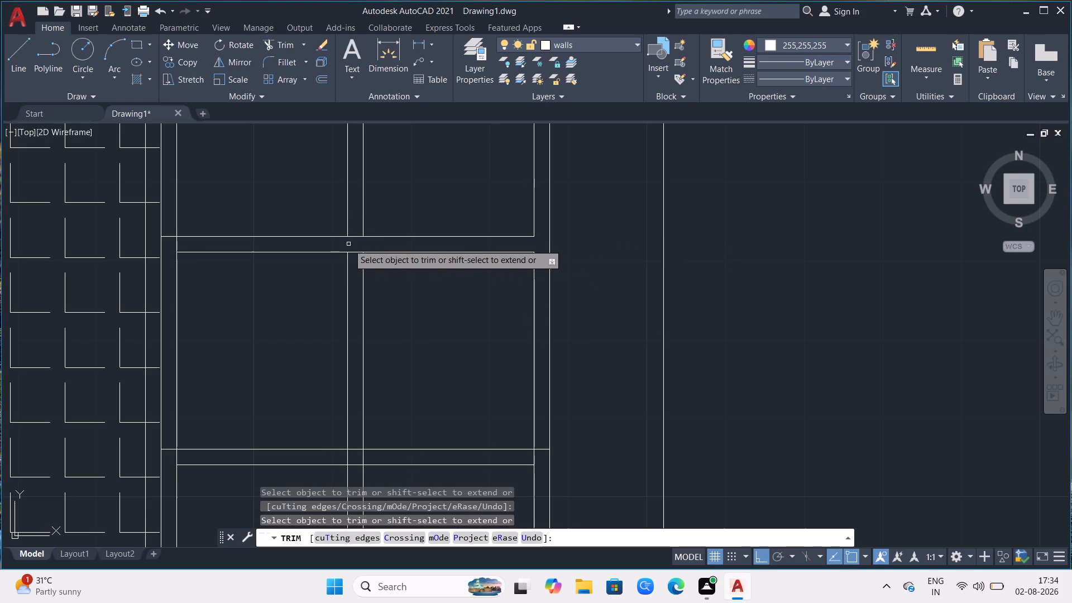
pyautogui.click(355, 237)
pyautogui.click(353, 251)
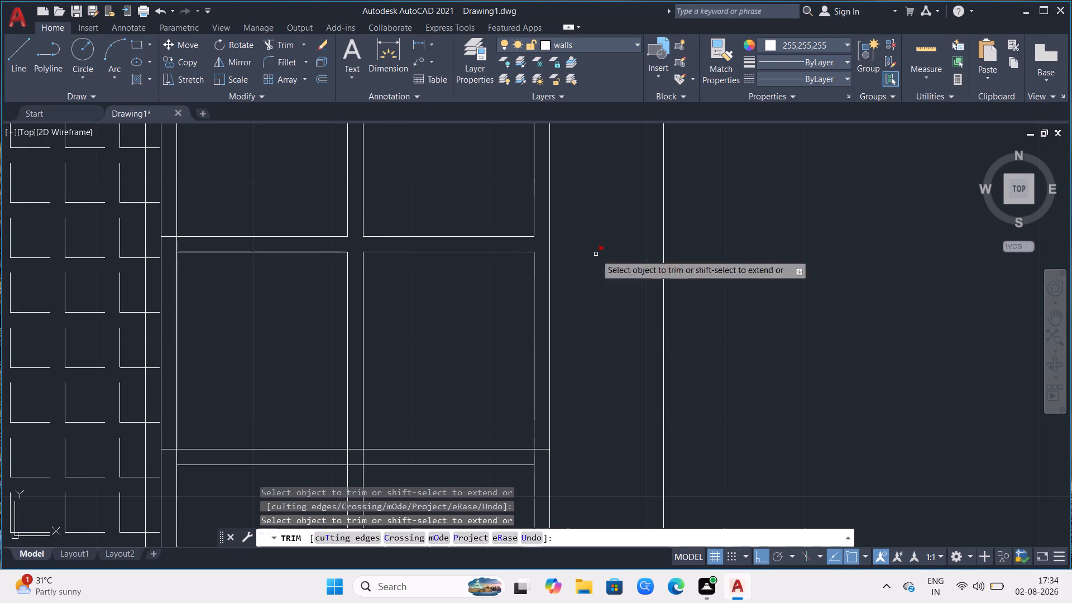
# Trim the lower crossbar's overlaps with both frame sides and the centre mullion, plus the inner bottom line between the mullion lines.
pyautogui.scroll(-2, 704, 242)
pyautogui.scroll(1, 494, 412)
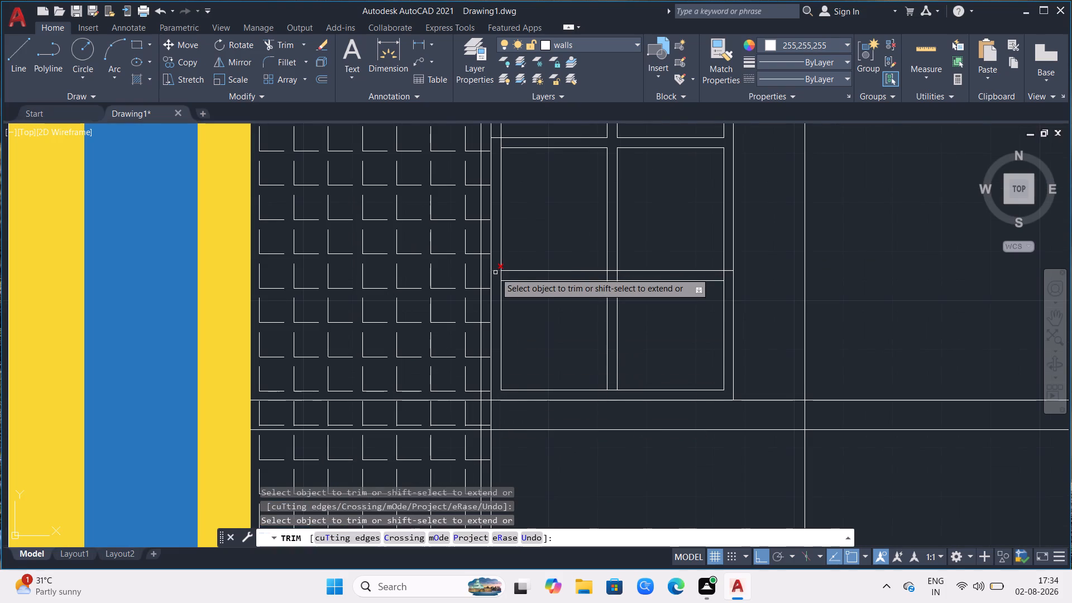
pyautogui.click(495, 272)
pyautogui.click(501, 277)
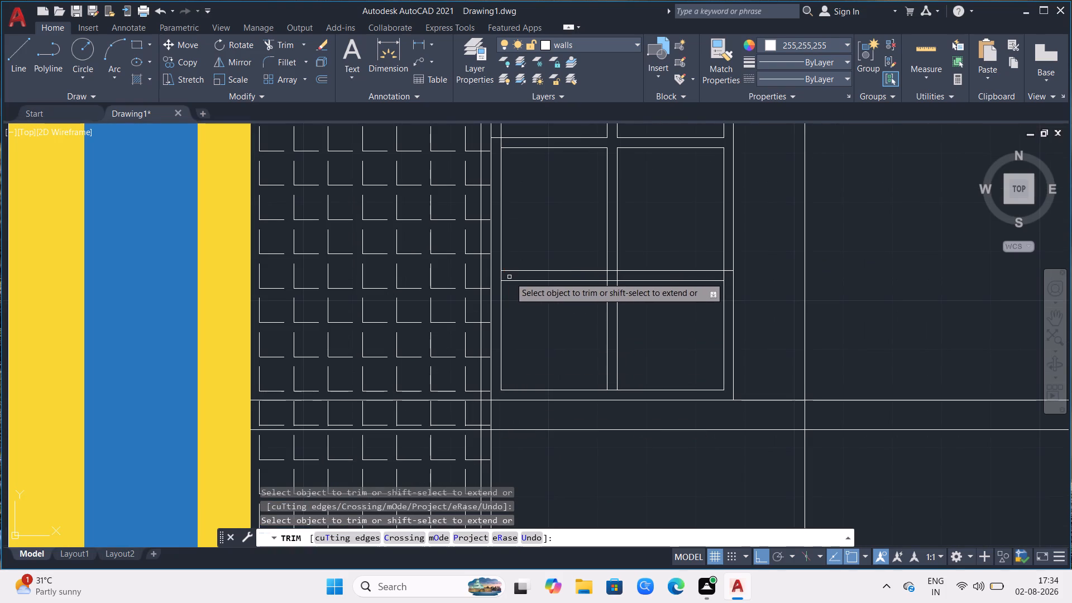
pyautogui.click(500, 277)
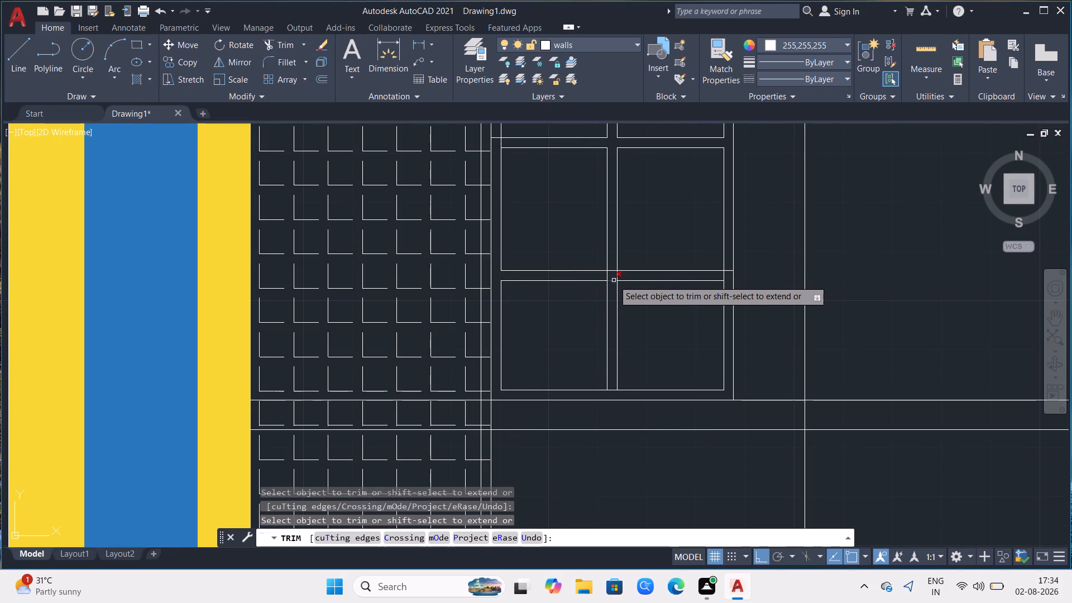
pyautogui.click(614, 281)
pyautogui.click(616, 278)
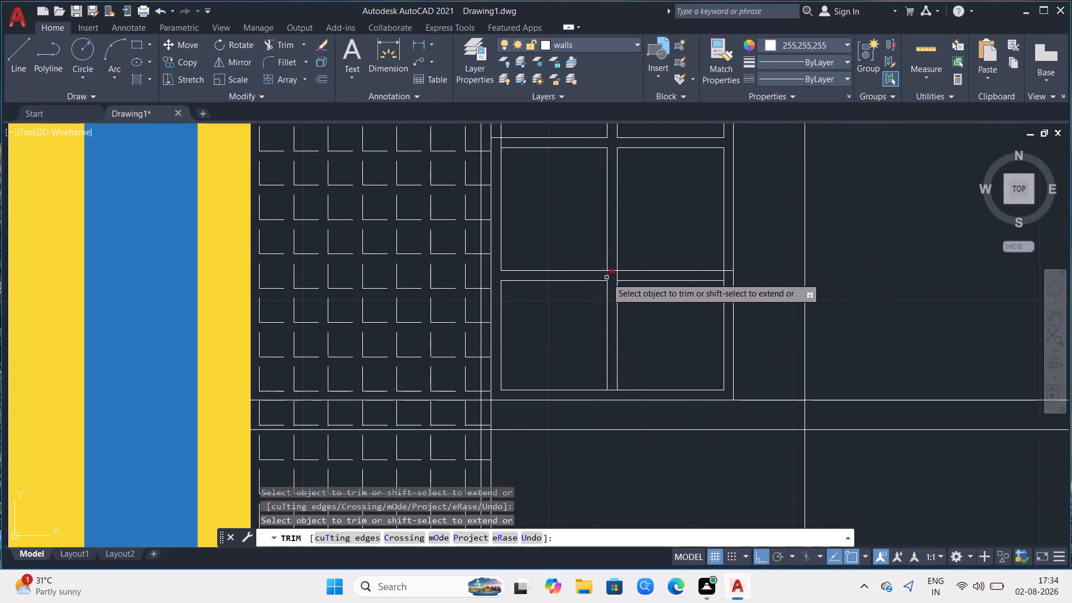
pyautogui.click(606, 277)
pyautogui.click(611, 271)
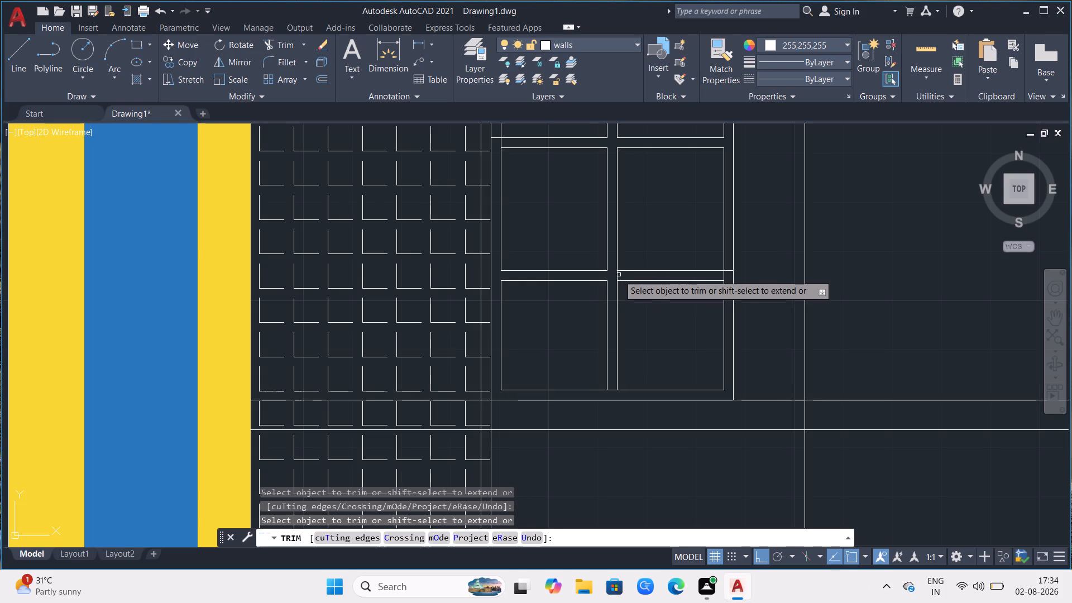
pyautogui.click(619, 275)
pyautogui.click(613, 277)
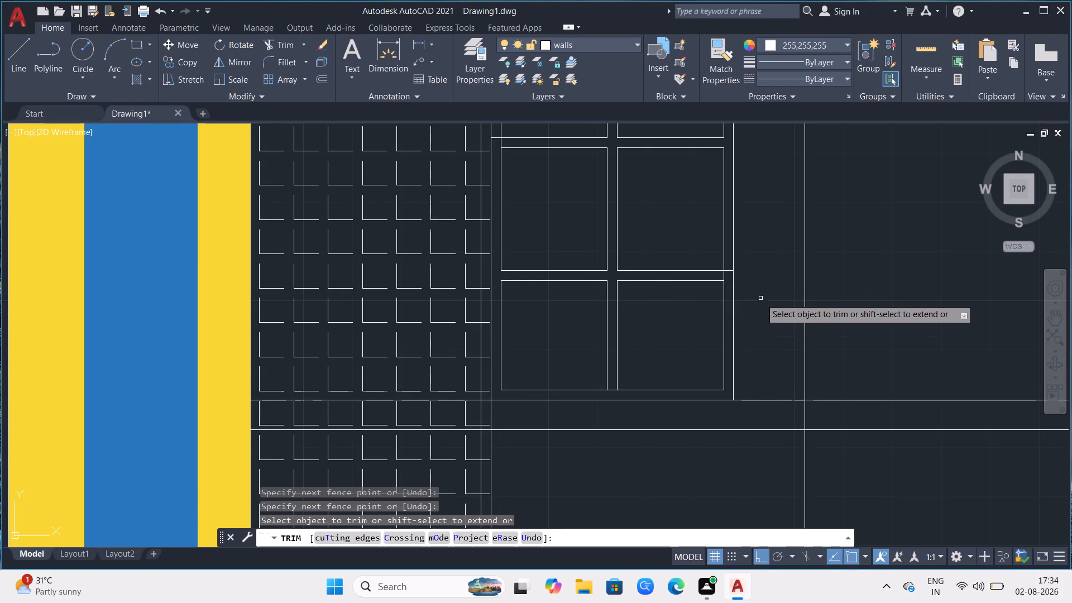
pyautogui.click(730, 269)
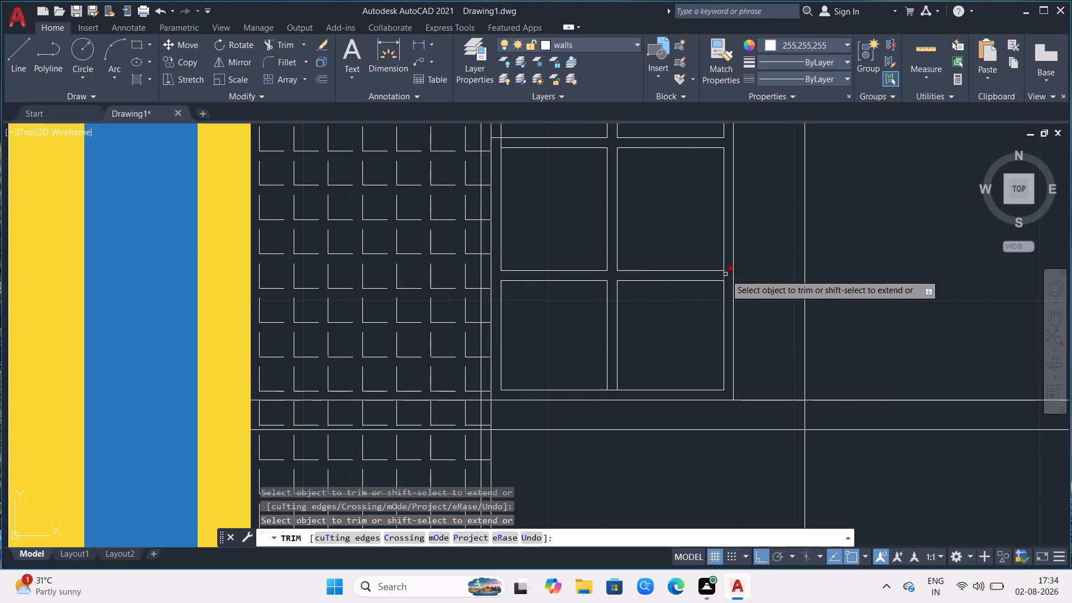
pyautogui.click(724, 274)
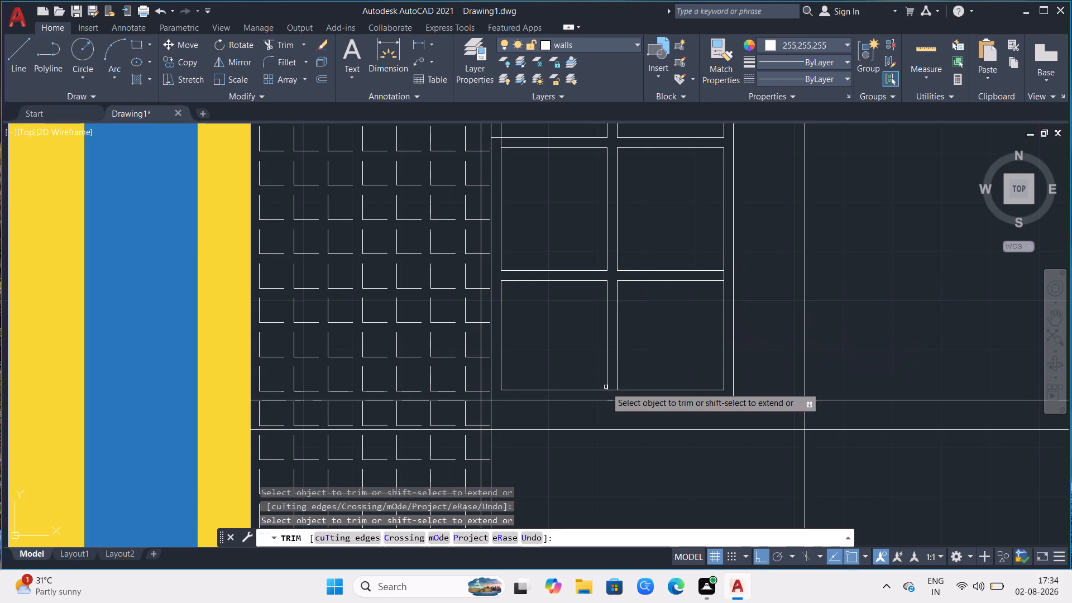
pyautogui.click(612, 391)
# Trim the inner top line between the mullion lines, both short verticals above it, and the upper crossbar's stub beside the hatched bay.
pyautogui.scroll(-1, 635, 376)
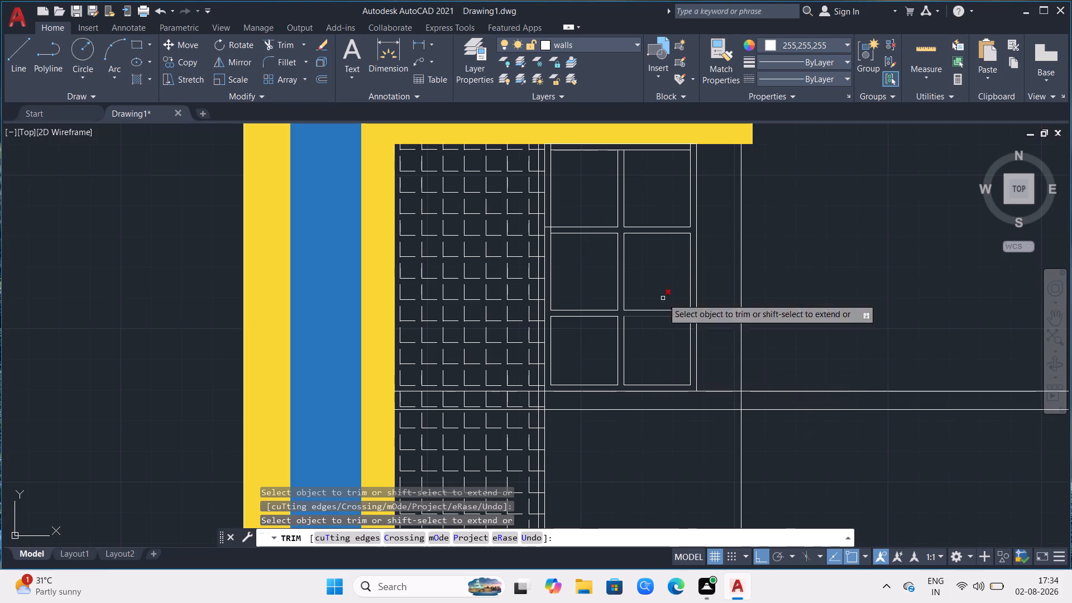
pyautogui.scroll(2, 623, 142)
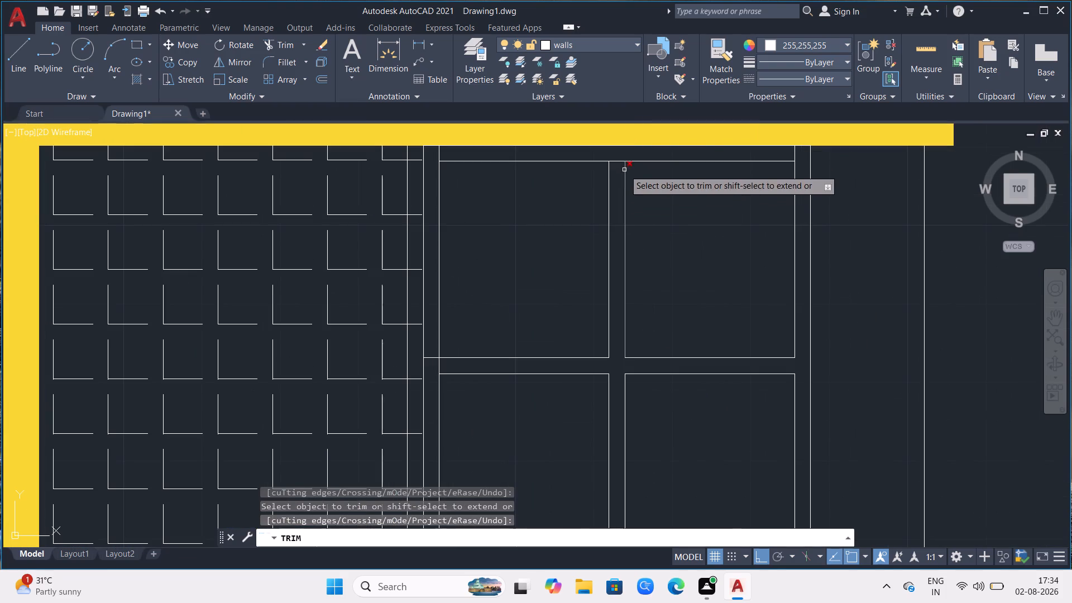
pyautogui.click(616, 162)
pyautogui.click(793, 155)
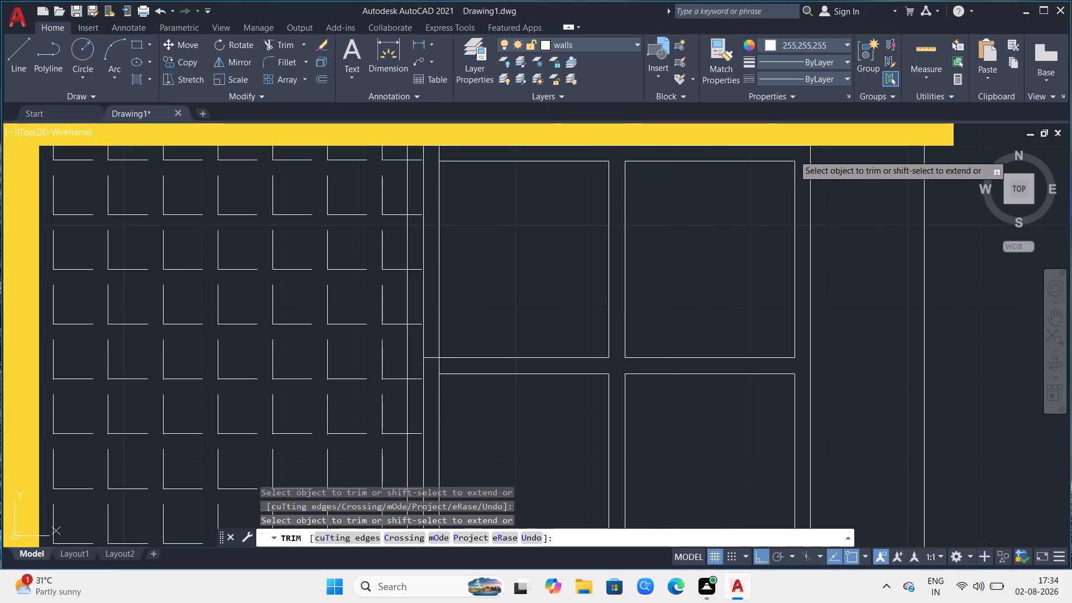
pyautogui.click(441, 151)
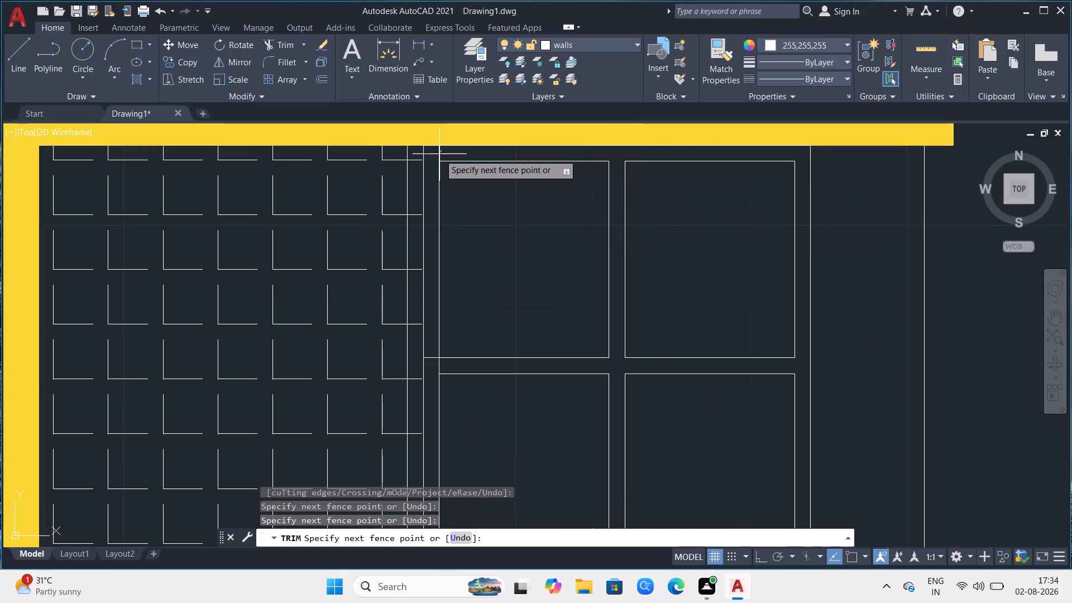
pyautogui.click(439, 155)
pyautogui.click(448, 155)
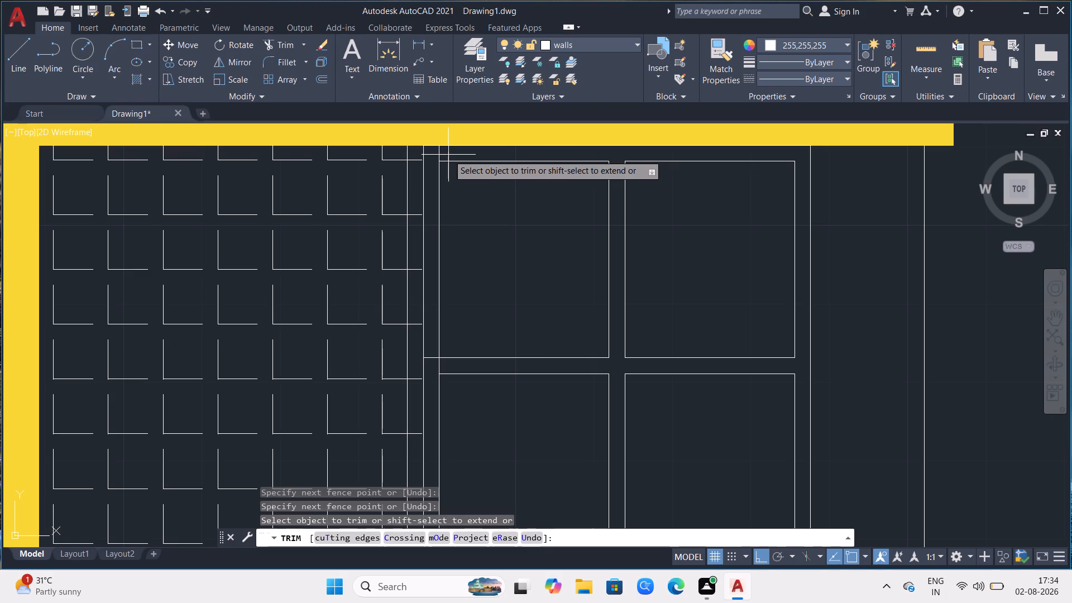
pyautogui.click(434, 157)
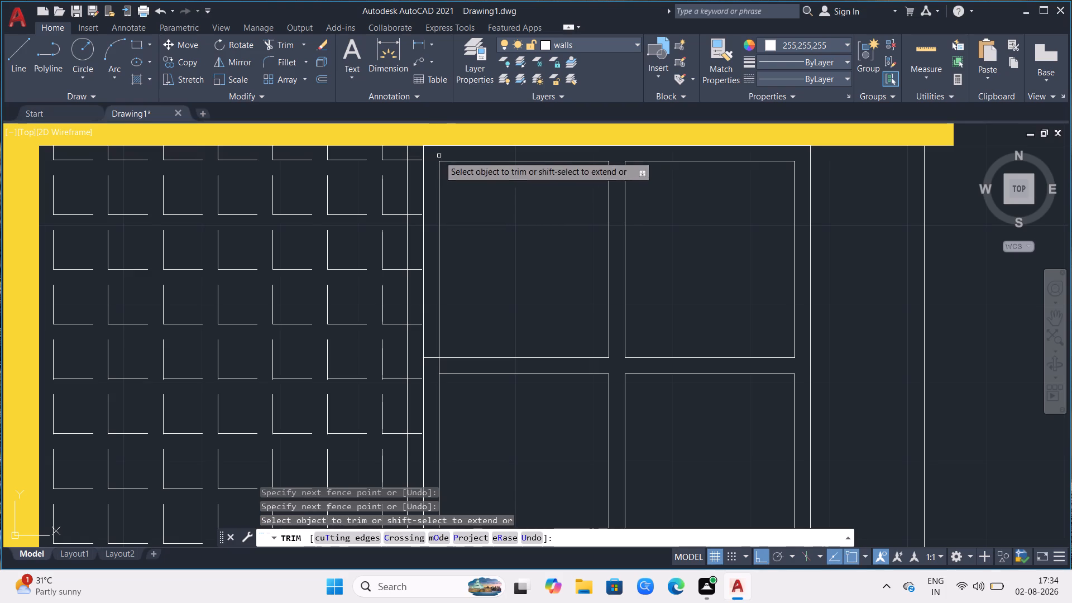
pyautogui.click(427, 358)
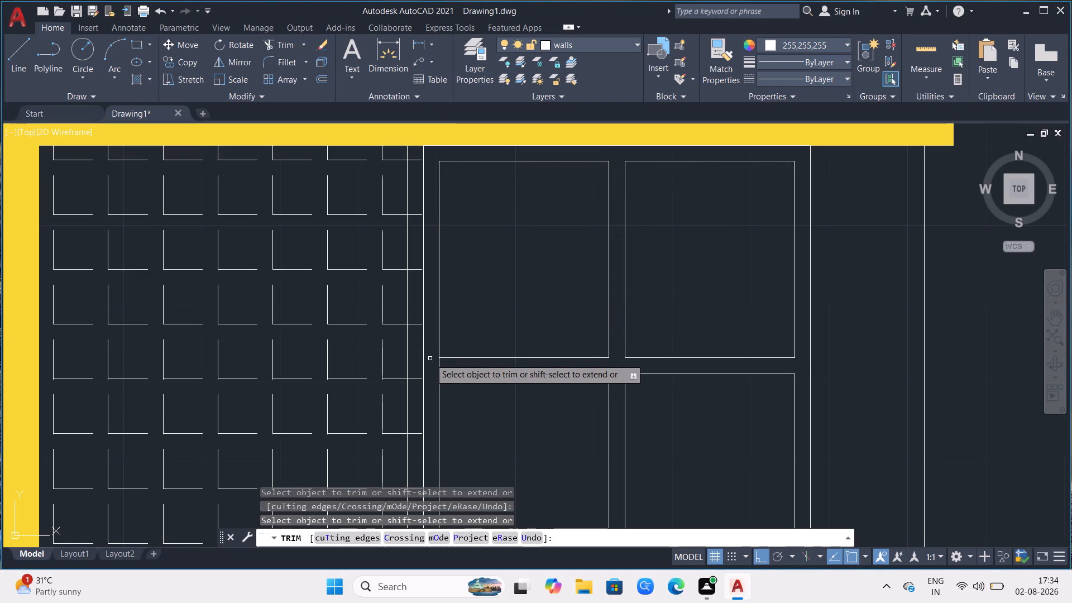
# Trim the inner frame side's short overlap with the upper crossbar, beside the hatched bay.
pyautogui.click(442, 367)
pyautogui.click(434, 365)
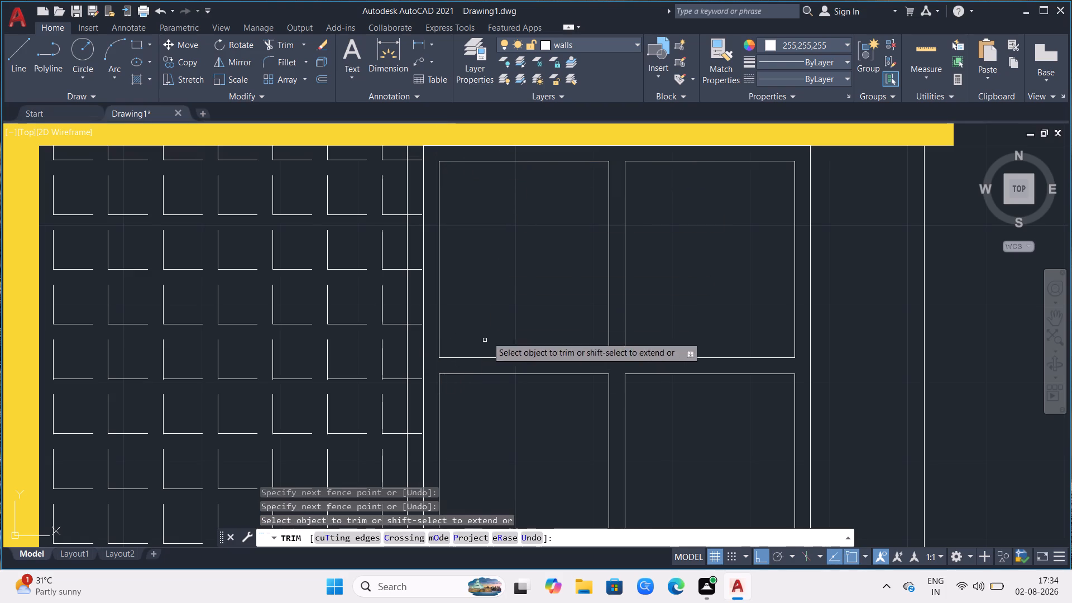
pyautogui.scroll(-1, 528, 286)
pyautogui.scroll(-1, 616, 248)
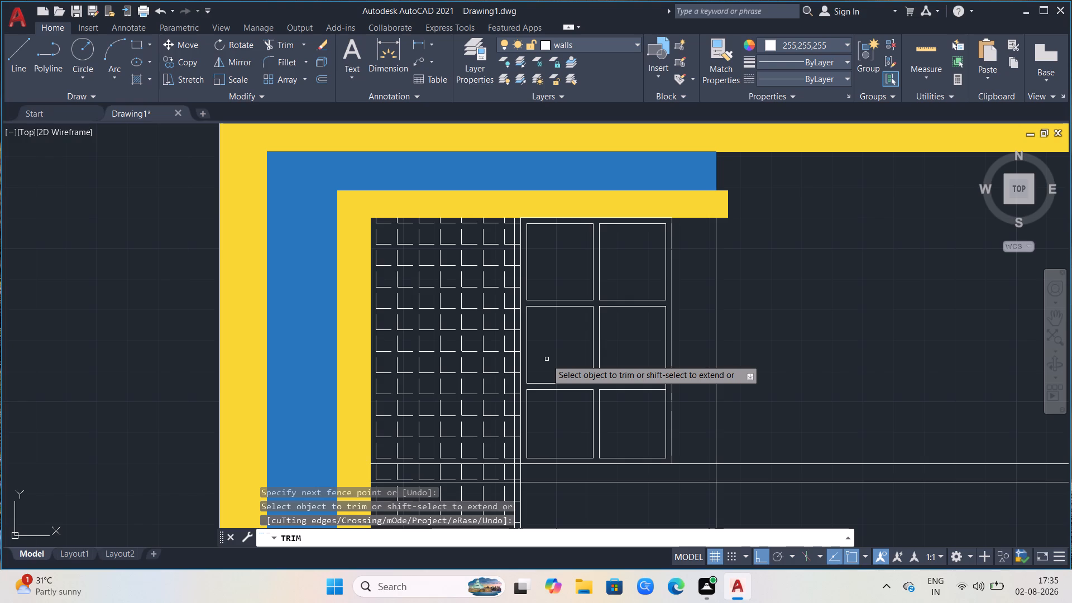
pyautogui.press('Escape')
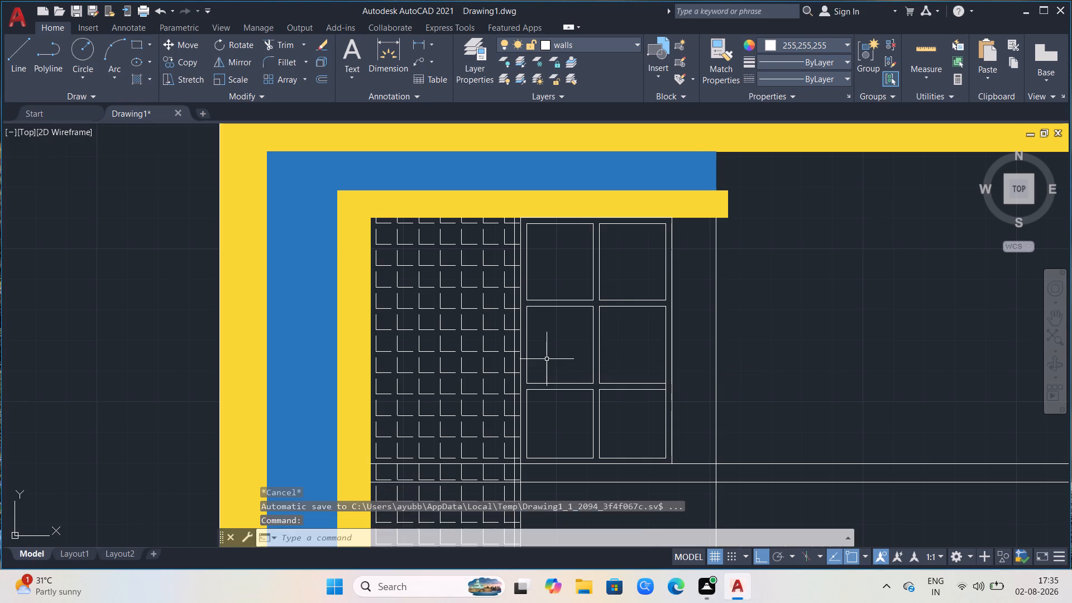
# Hatch the narrow upper-floor strip beside the six-pane opening, away from the hatched bay, with SOLID in colour 39,118,187.
pyautogui.scroll(-1, 543, 359)
pyautogui.scroll(1, 803, 429)
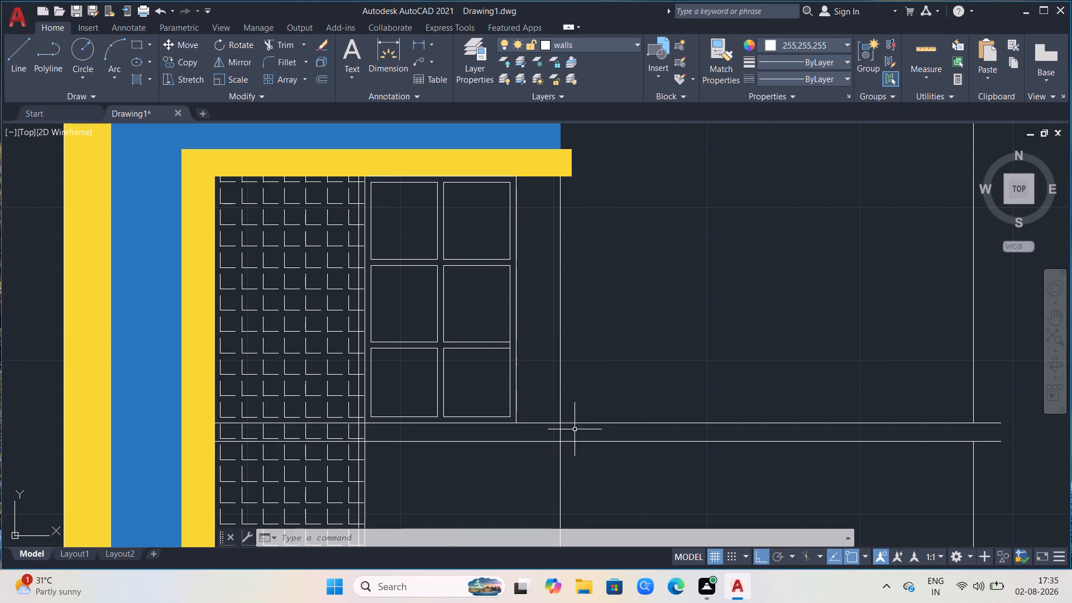
pyautogui.scroll(-1, 575, 429)
pyautogui.scroll(1, 536, 438)
pyautogui.scroll(-2, 610, 265)
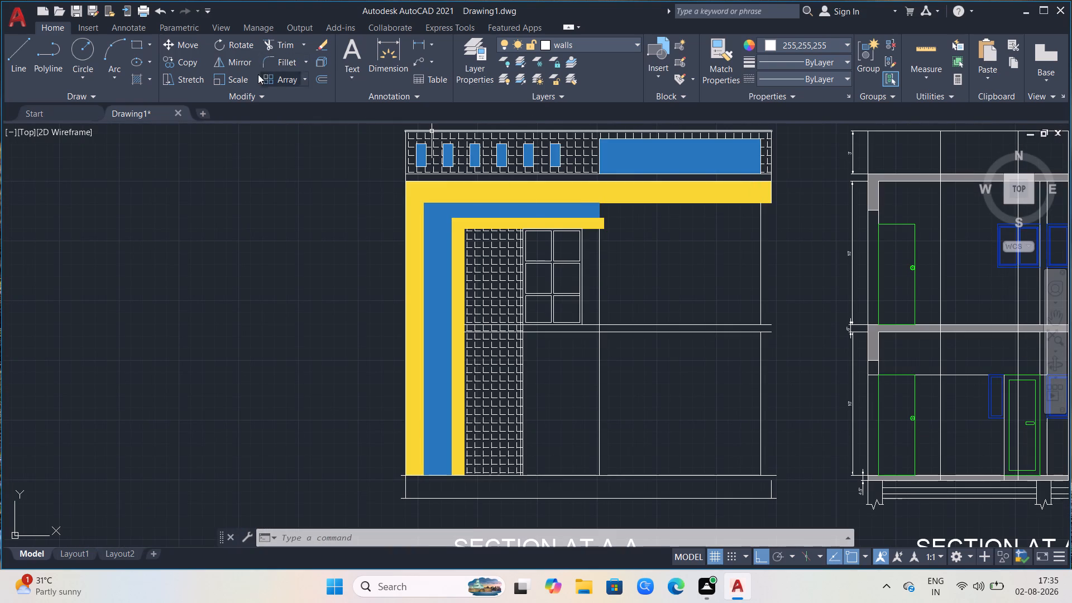
pyautogui.click(140, 79)
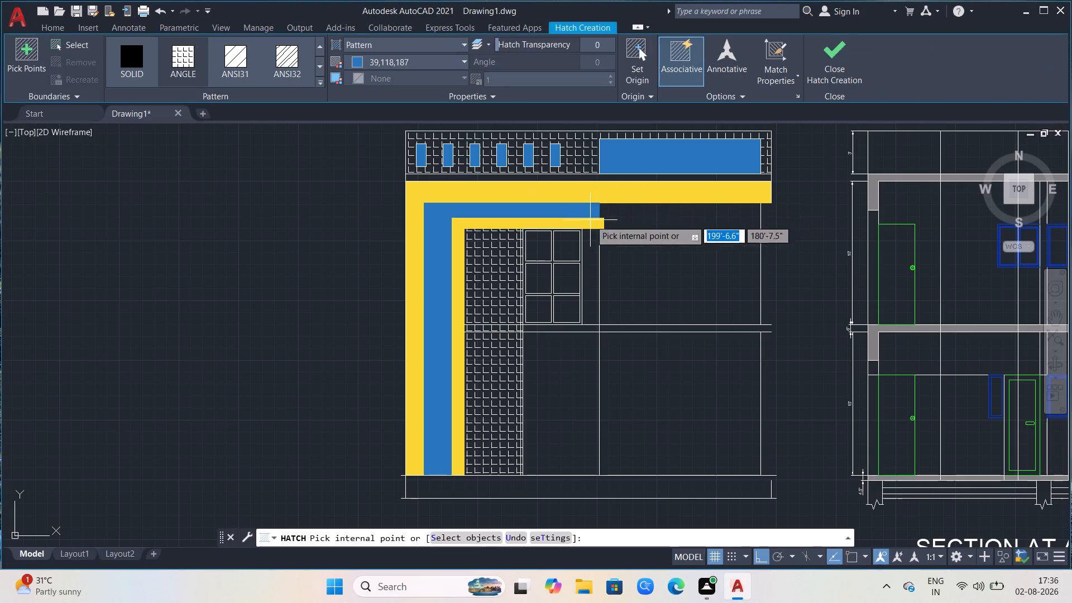
pyautogui.click(131, 58)
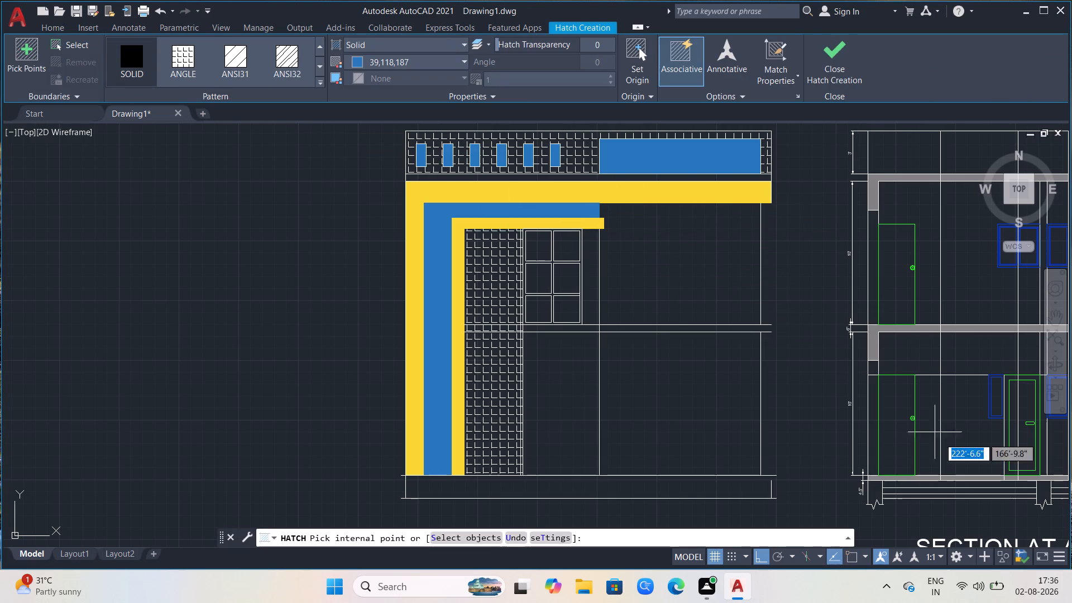
pyautogui.click(590, 285)
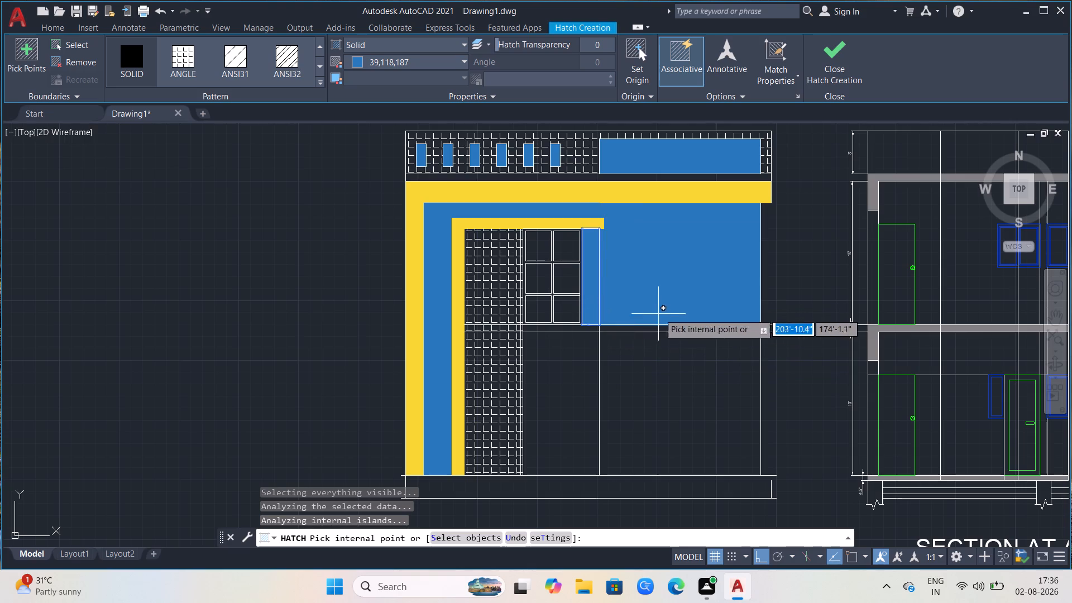
pyautogui.press('Escape')
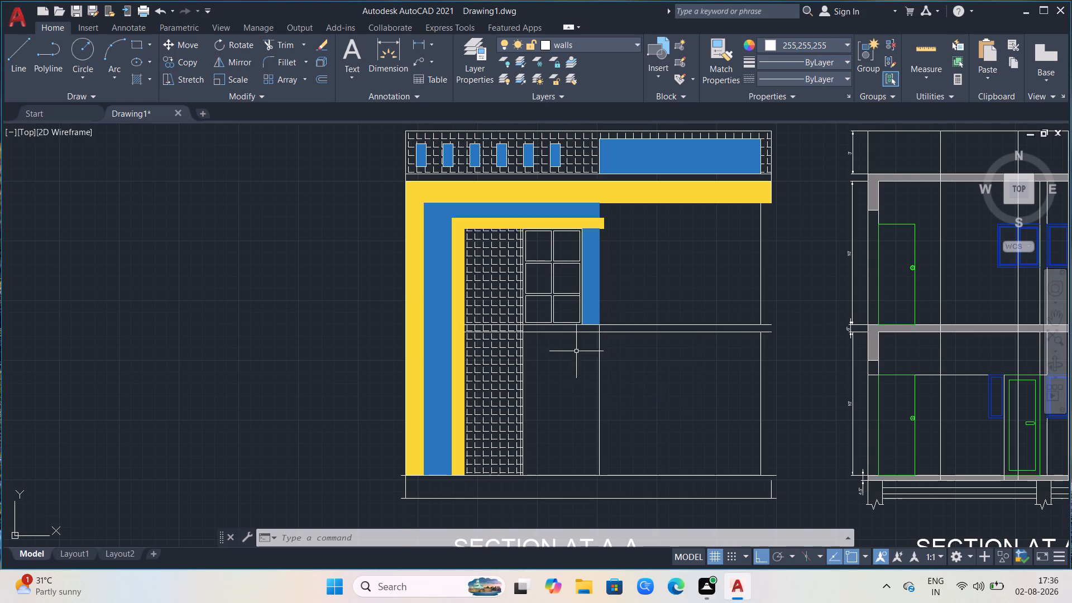
# Draw a rectangle about 16'-6.8" by 1'-11.2" below the upper floor line, from the hatched bay's edge to the far wall line.
pyautogui.scroll(2, 571, 348)
pyautogui.scroll(-2, 582, 343)
pyautogui.scroll(1, 487, 370)
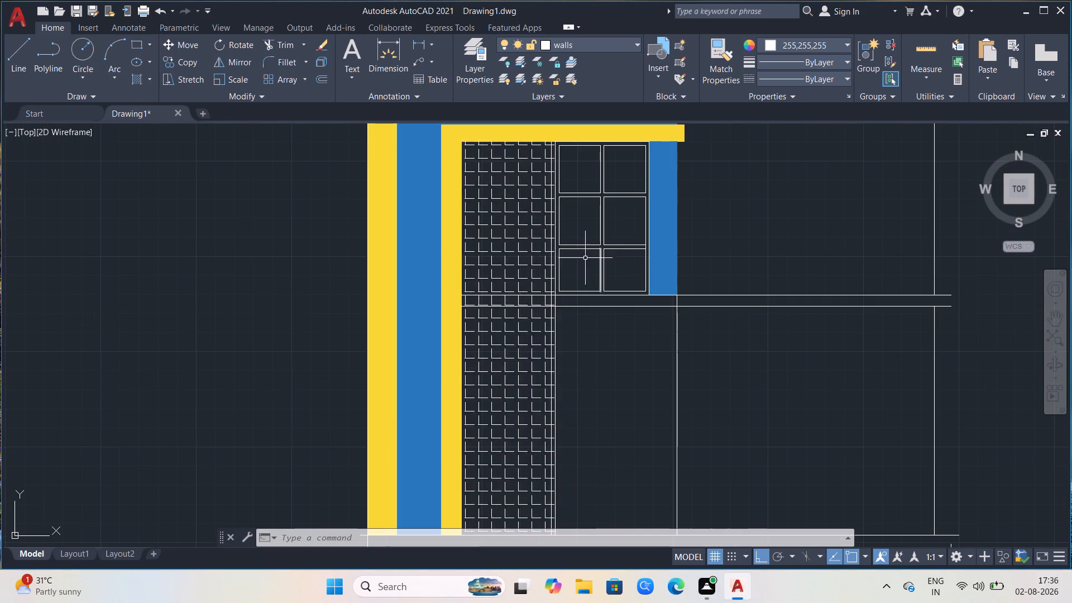
pyautogui.click(15, 44)
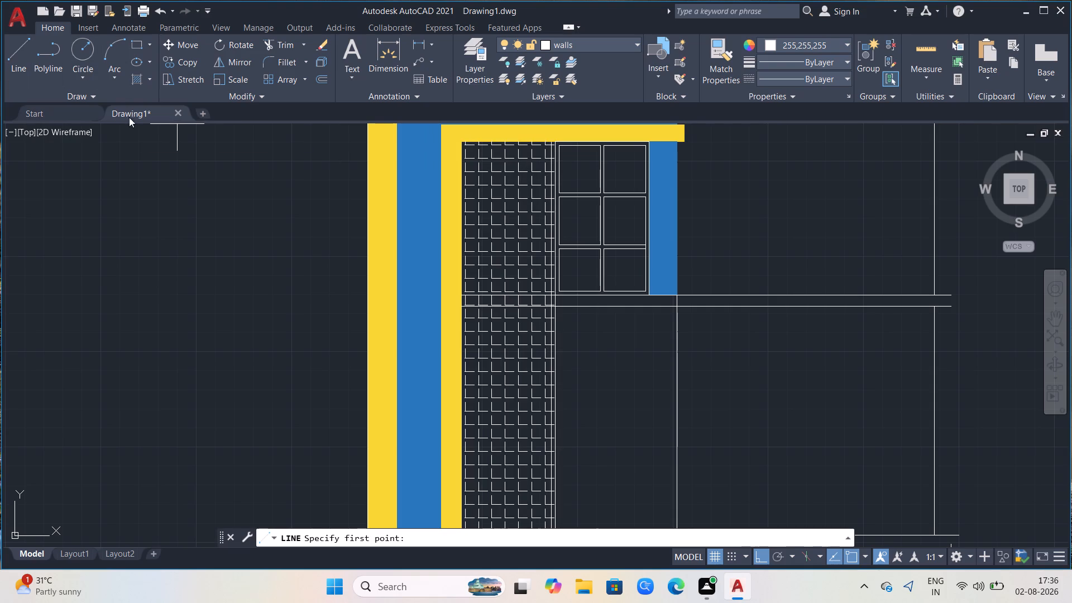
pyautogui.click(557, 298)
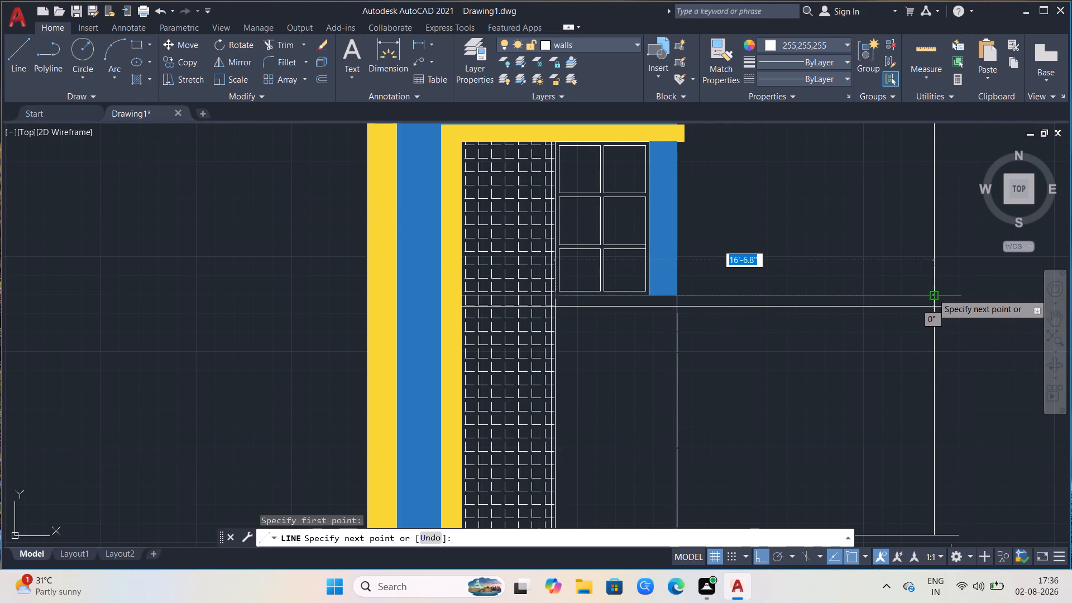
pyautogui.click(142, 48)
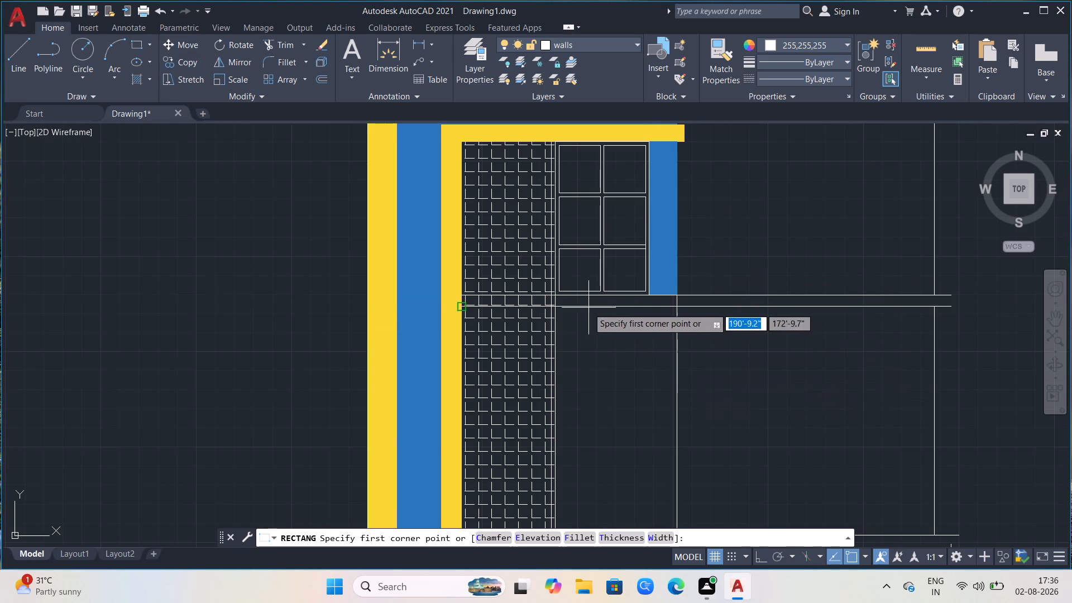
pyautogui.click(562, 300)
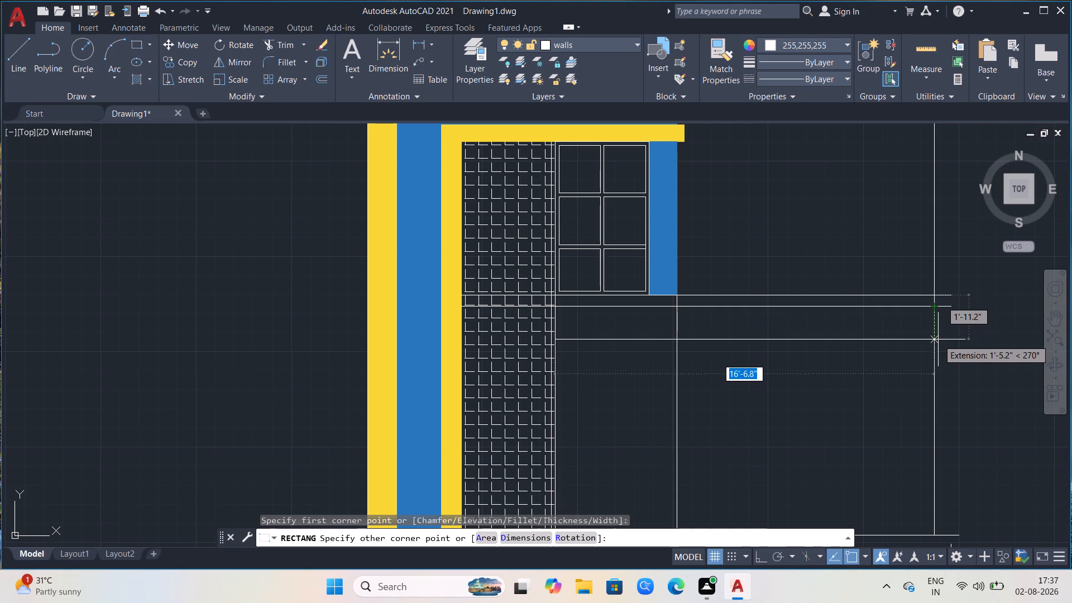
pyautogui.click(938, 339)
pyautogui.press('Escape')
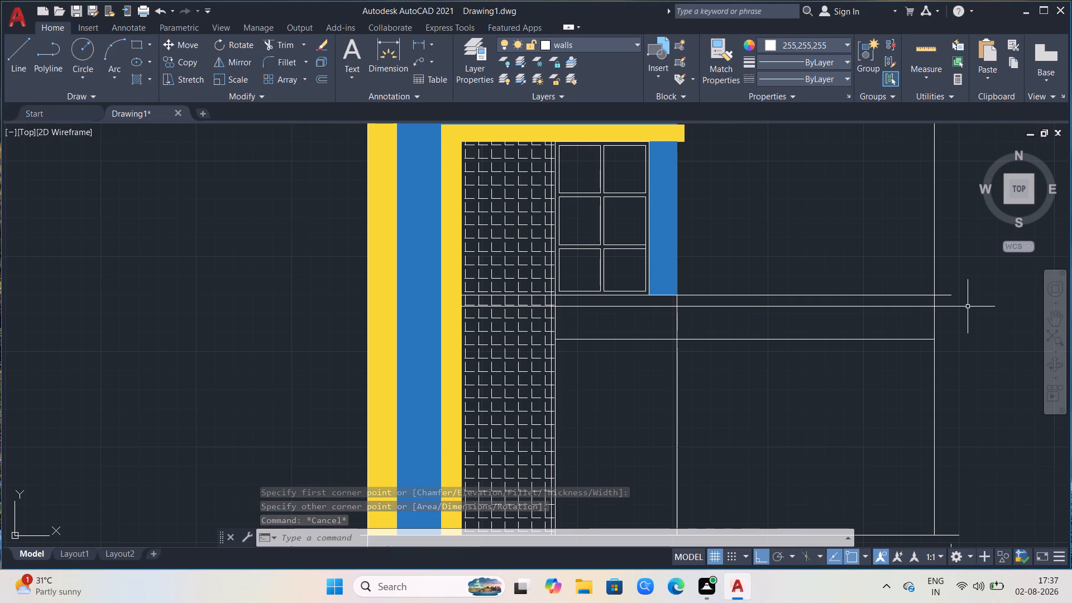
# Trim the ends of both floor lines that overhang the far wall line.
pyautogui.write('TR')
pyautogui.press('Return')
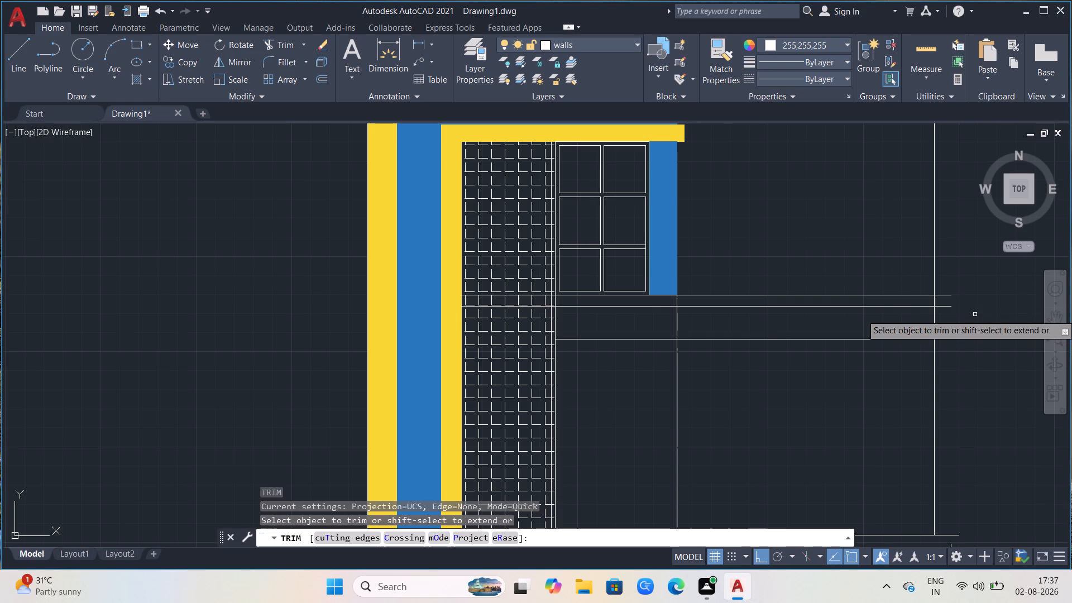
pyautogui.click(947, 295)
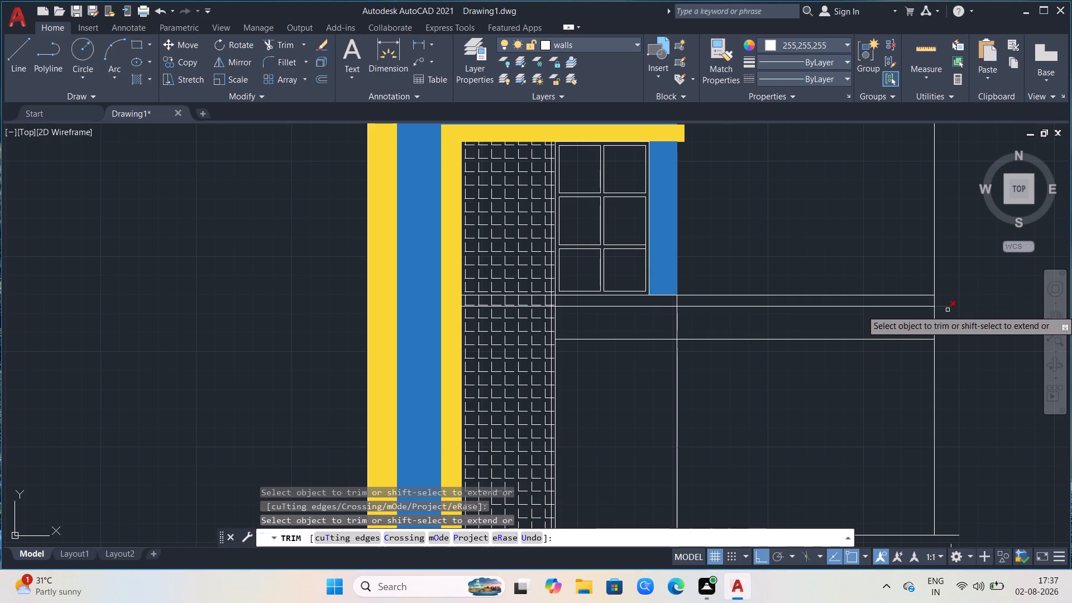
pyautogui.click(949, 306)
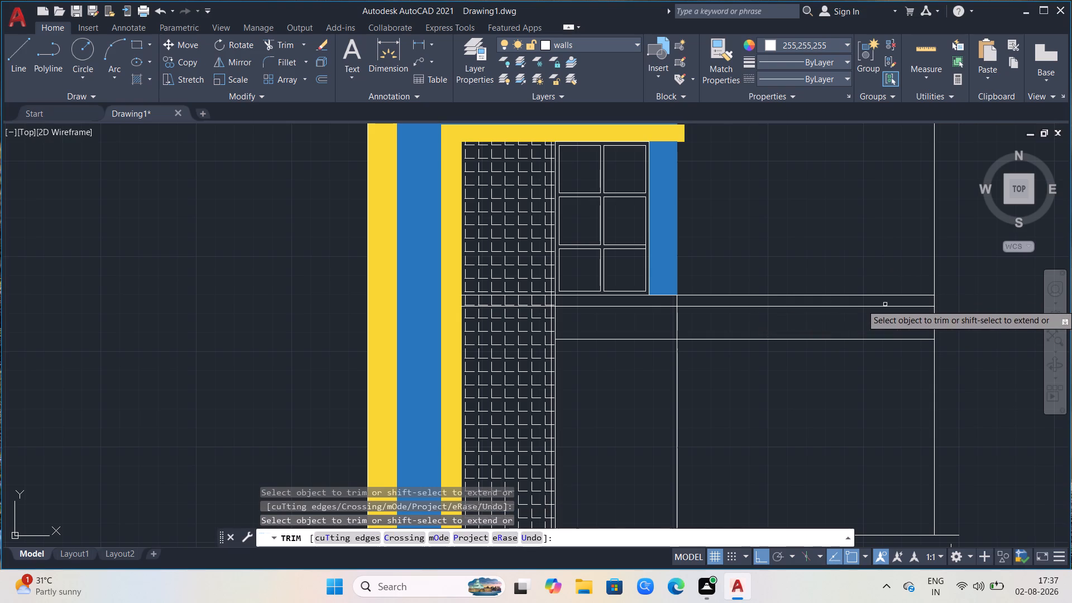
# Trim the lower floor line and the intermediate vertical line where they cross the new rectangle.
pyautogui.click(631, 305)
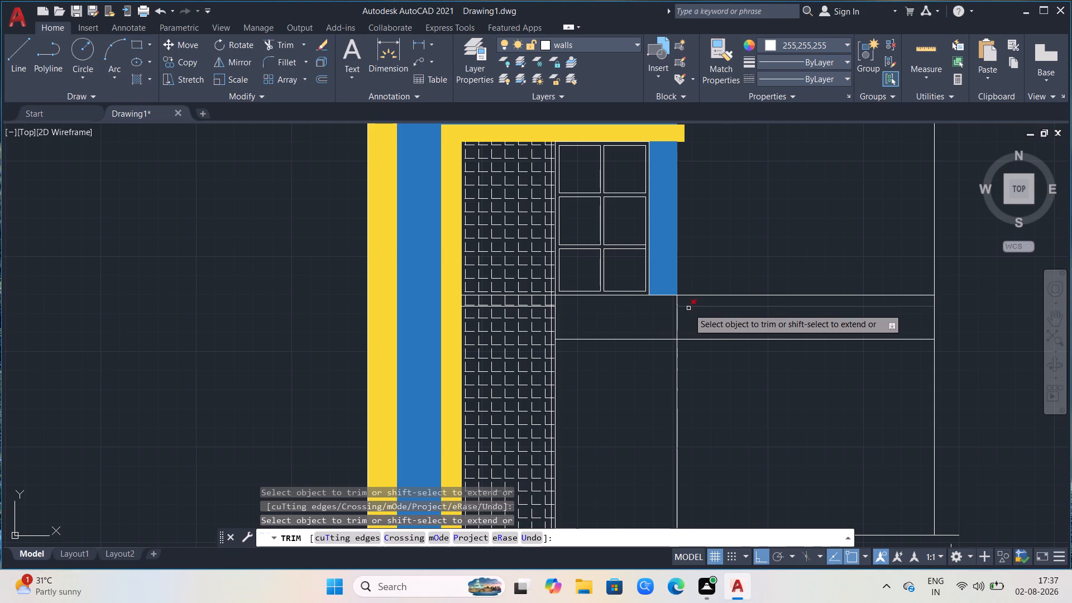
pyautogui.click(677, 308)
pyautogui.click(677, 306)
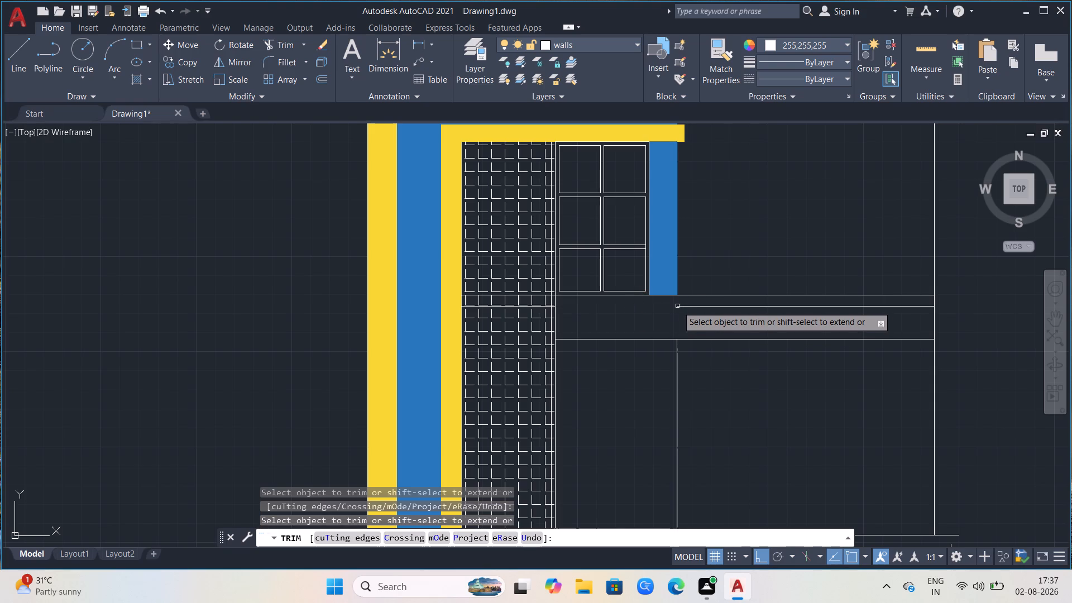
pyautogui.click(682, 305)
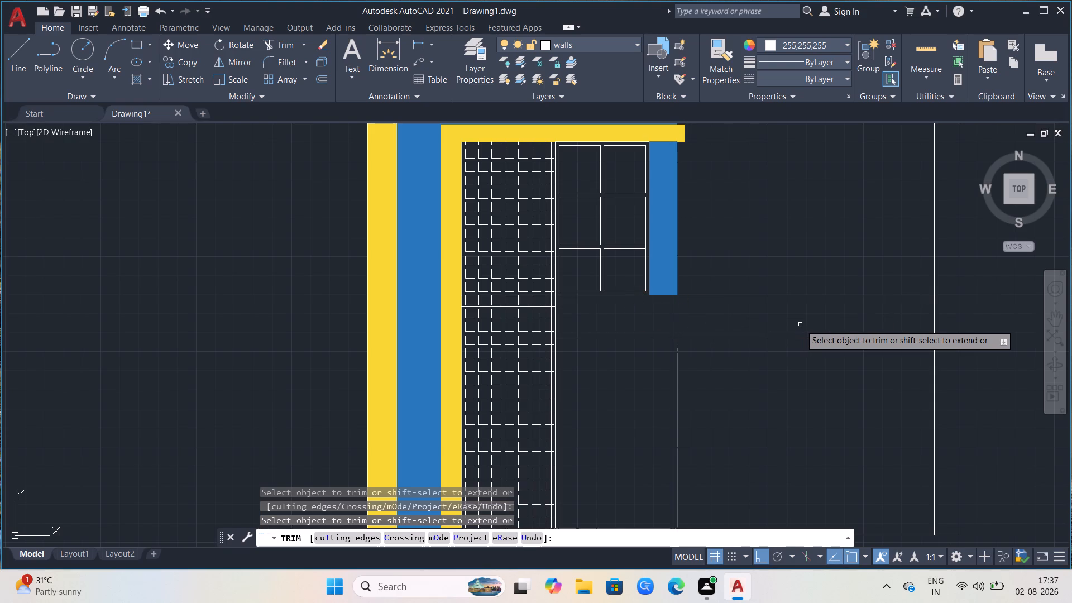
pyautogui.scroll(-1, 687, 343)
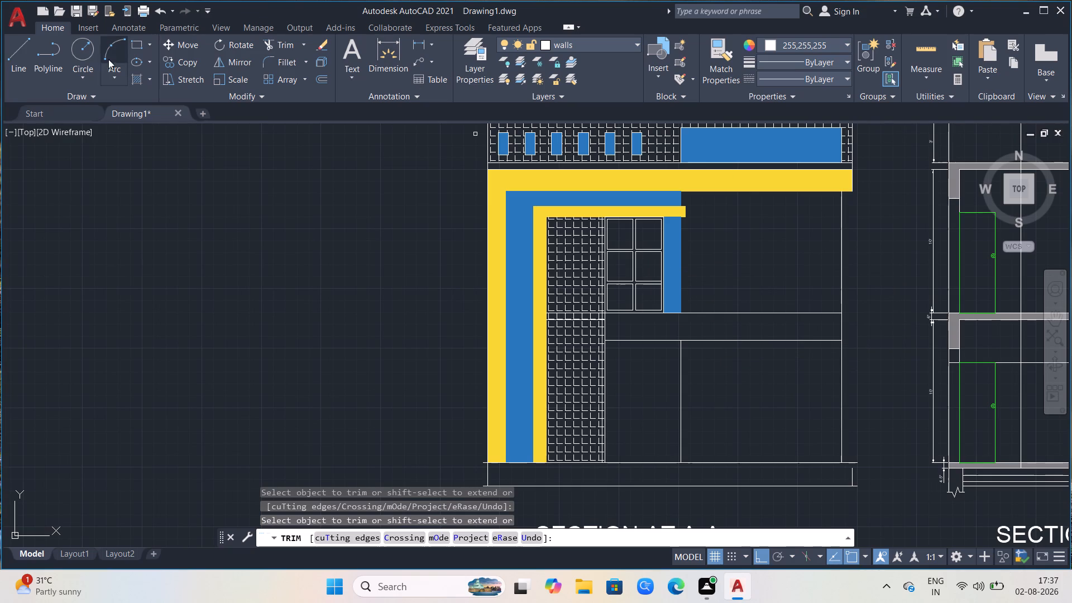
pyautogui.scroll(1, 515, 173)
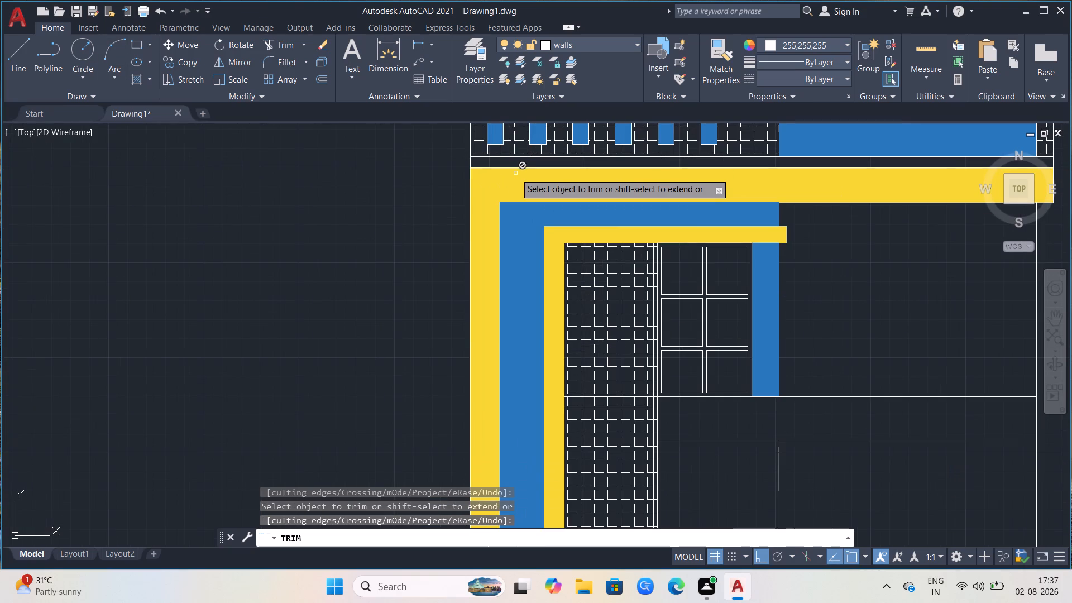
pyautogui.press('Escape')
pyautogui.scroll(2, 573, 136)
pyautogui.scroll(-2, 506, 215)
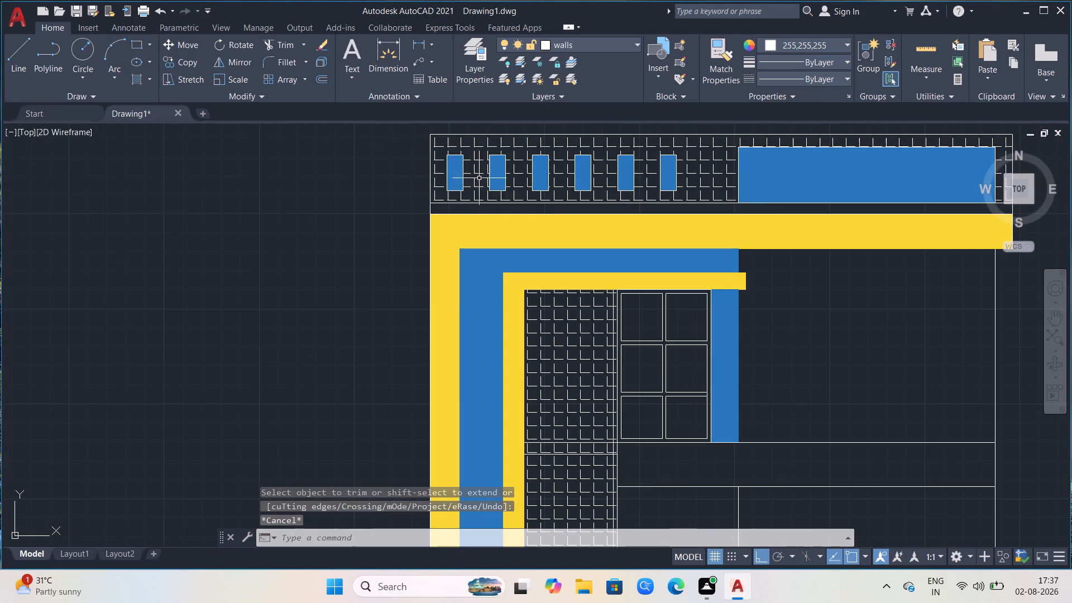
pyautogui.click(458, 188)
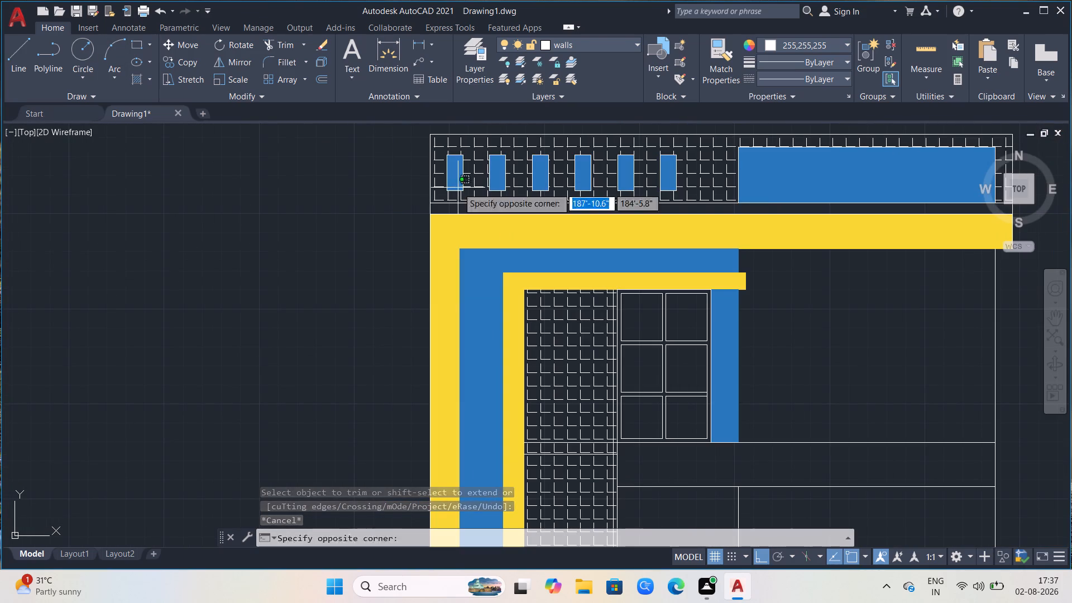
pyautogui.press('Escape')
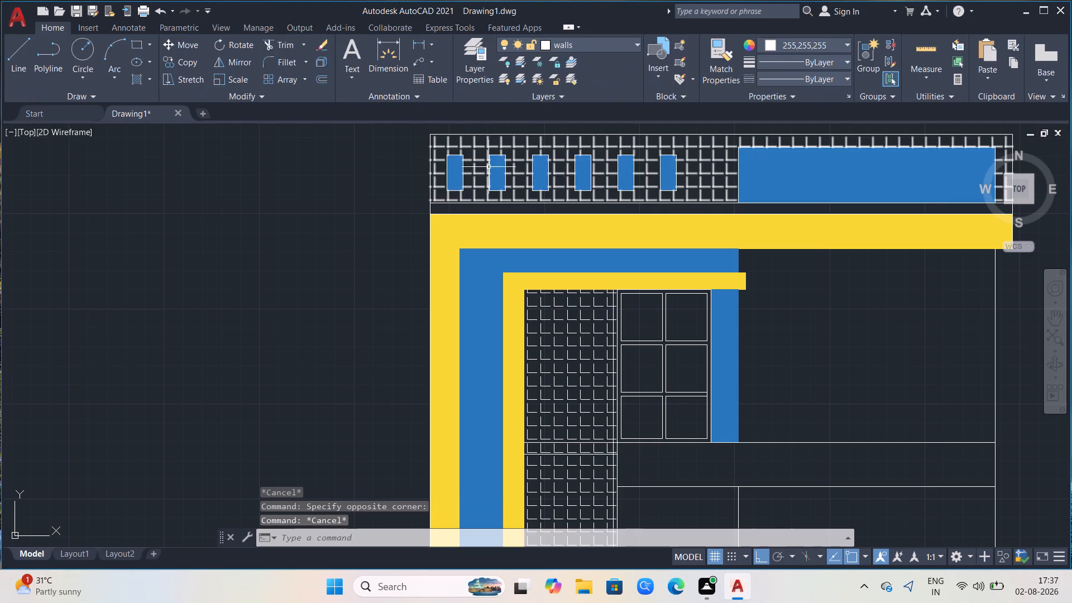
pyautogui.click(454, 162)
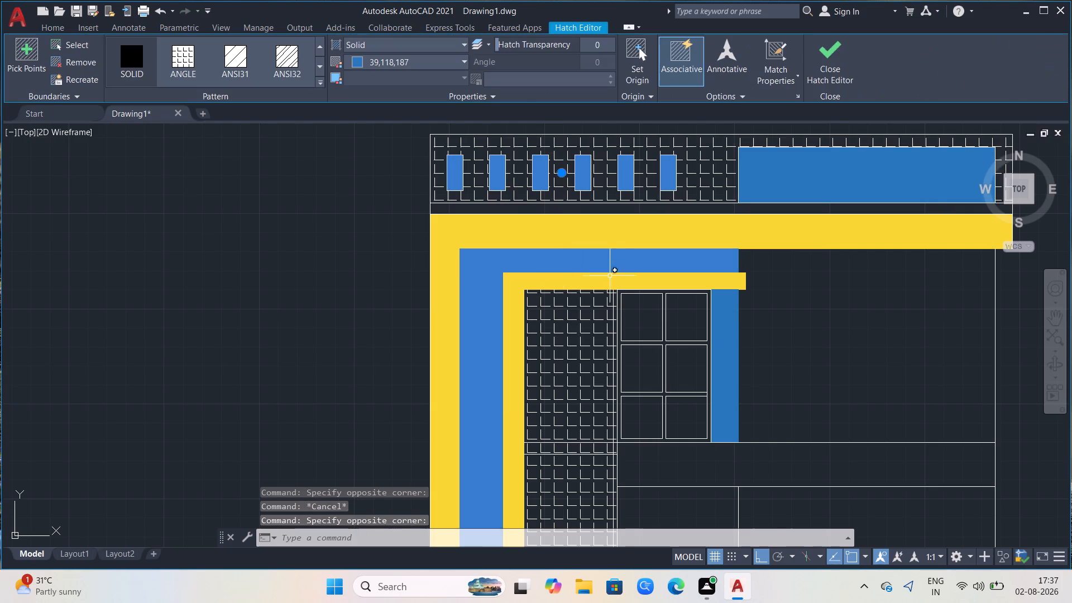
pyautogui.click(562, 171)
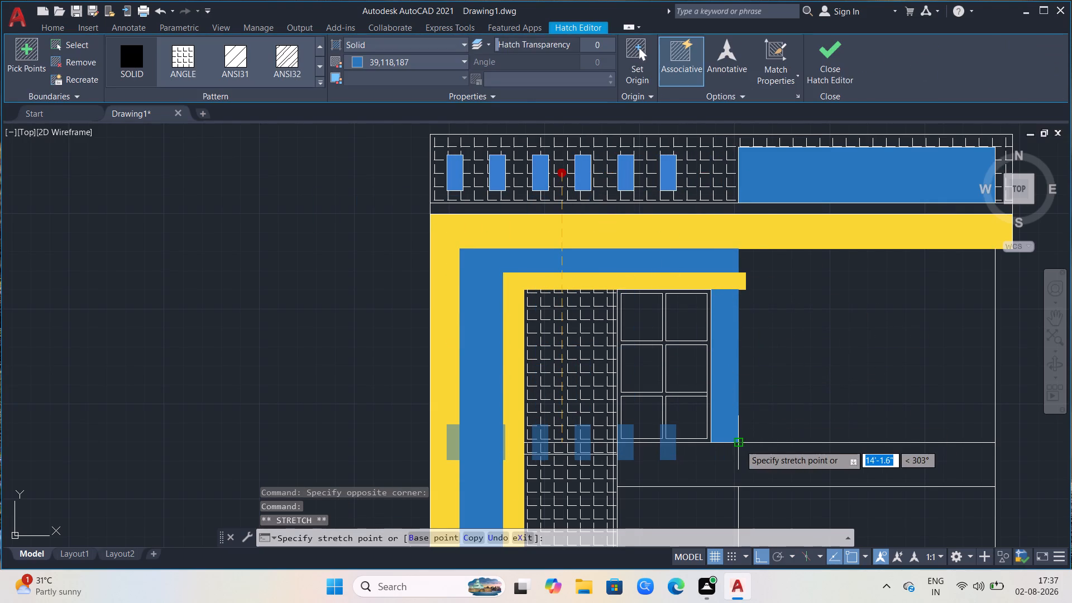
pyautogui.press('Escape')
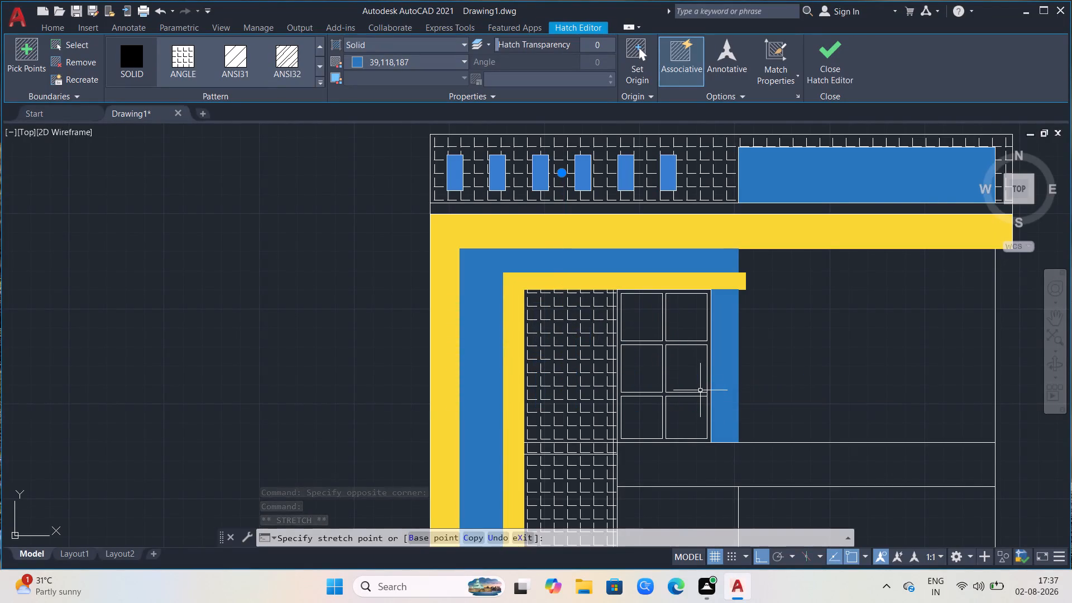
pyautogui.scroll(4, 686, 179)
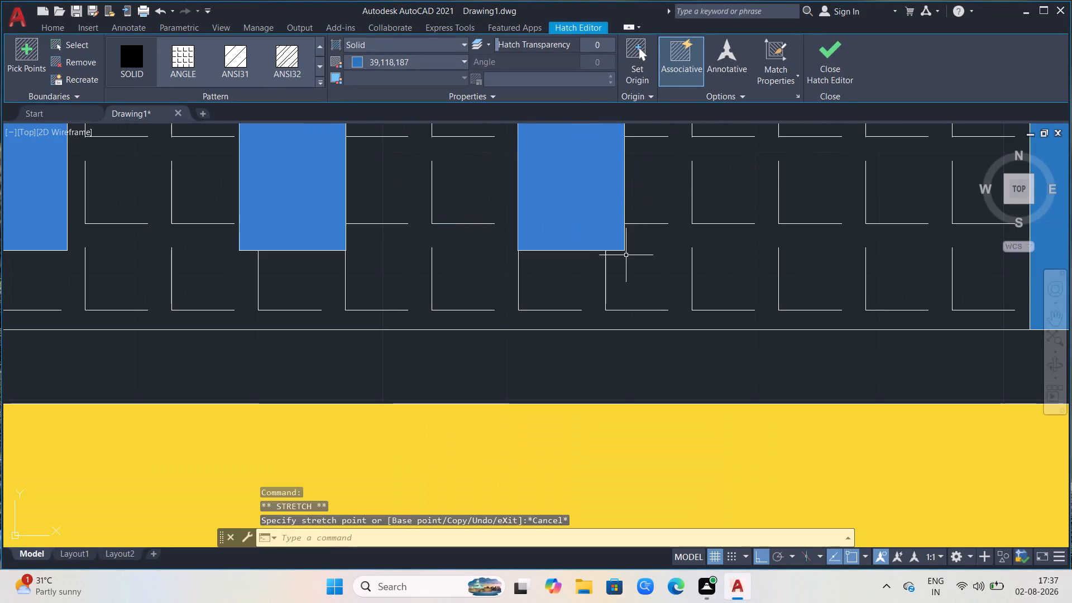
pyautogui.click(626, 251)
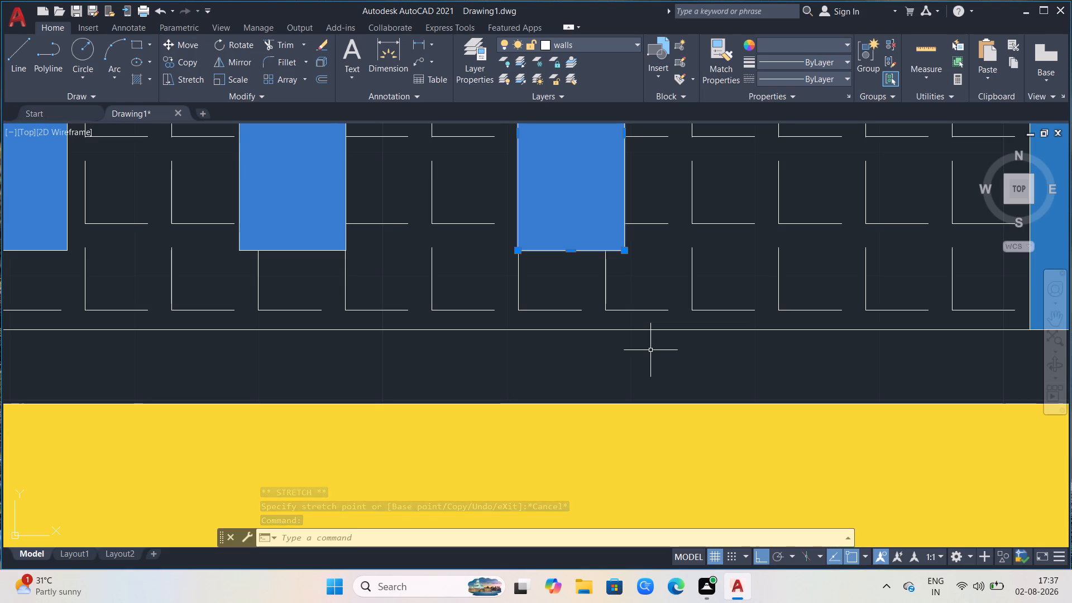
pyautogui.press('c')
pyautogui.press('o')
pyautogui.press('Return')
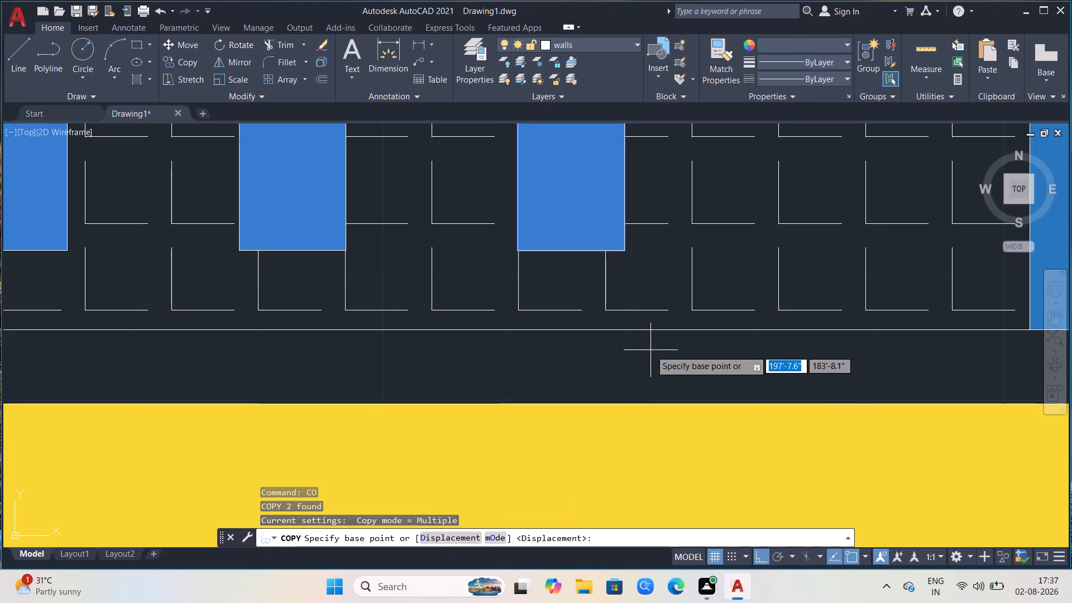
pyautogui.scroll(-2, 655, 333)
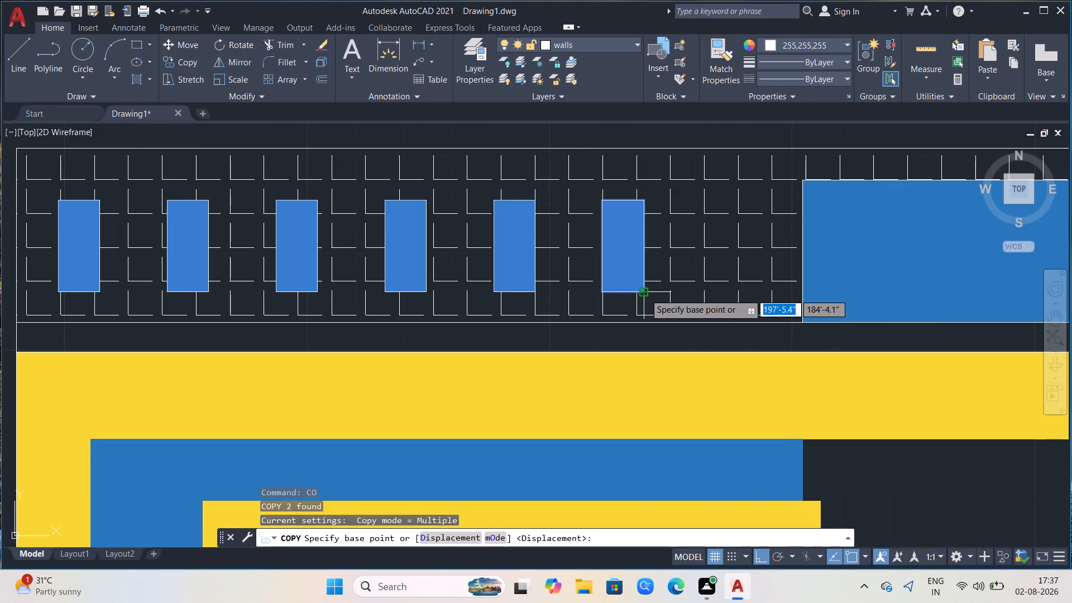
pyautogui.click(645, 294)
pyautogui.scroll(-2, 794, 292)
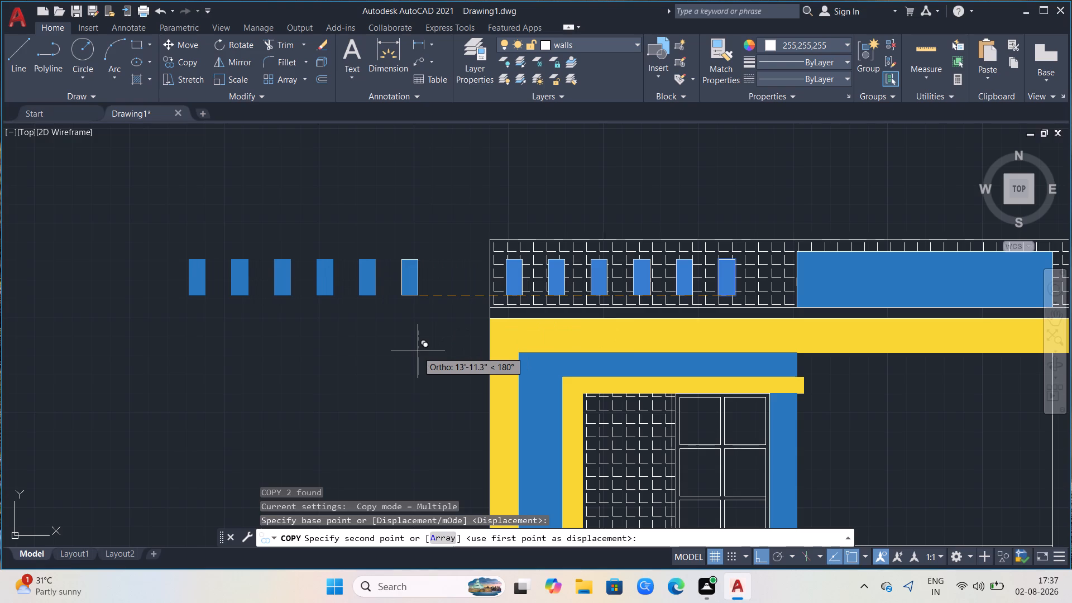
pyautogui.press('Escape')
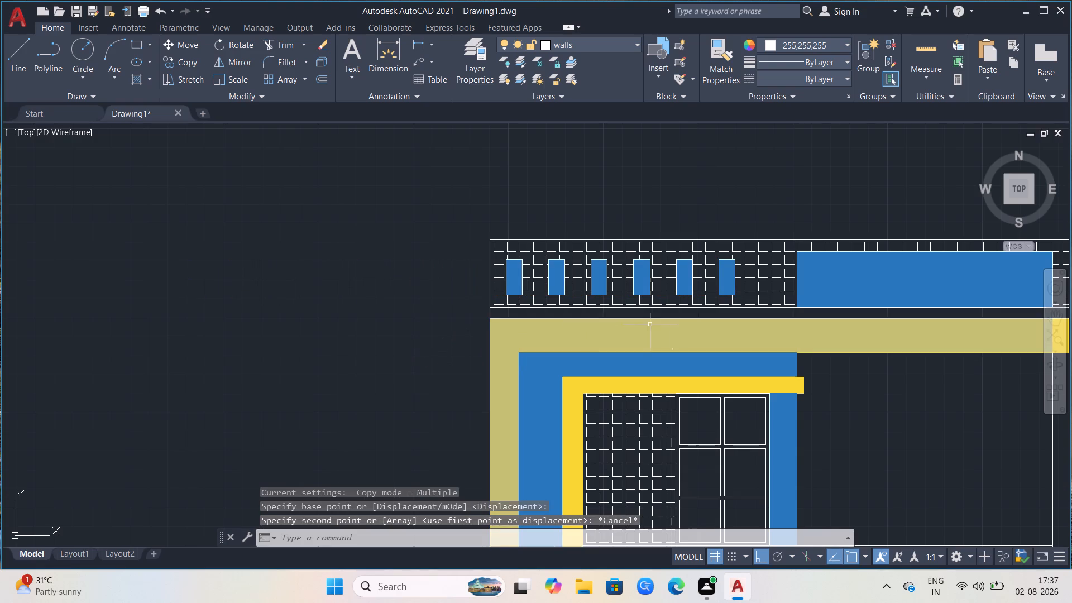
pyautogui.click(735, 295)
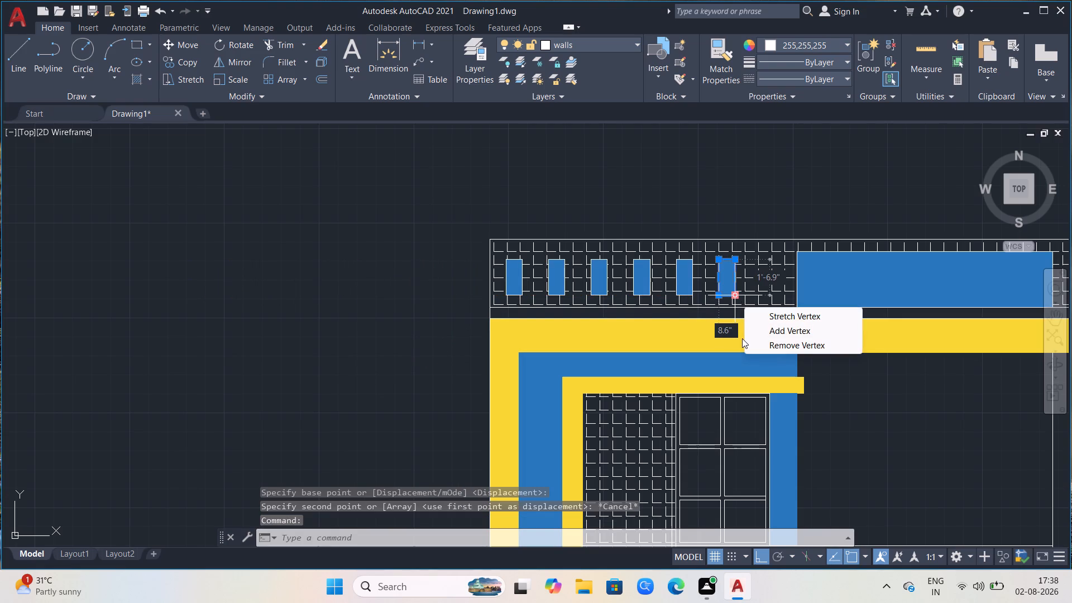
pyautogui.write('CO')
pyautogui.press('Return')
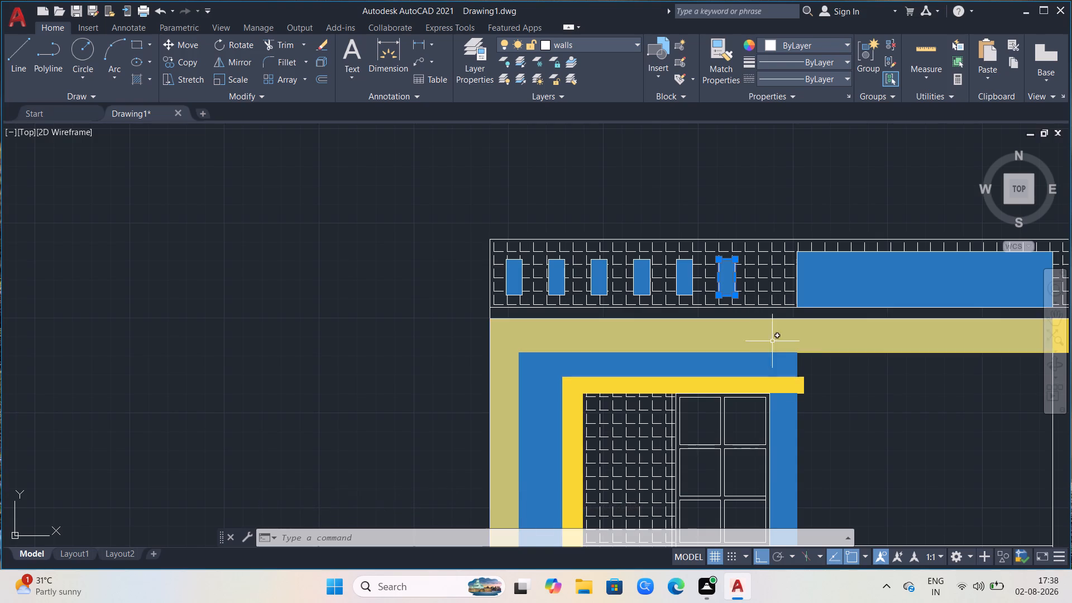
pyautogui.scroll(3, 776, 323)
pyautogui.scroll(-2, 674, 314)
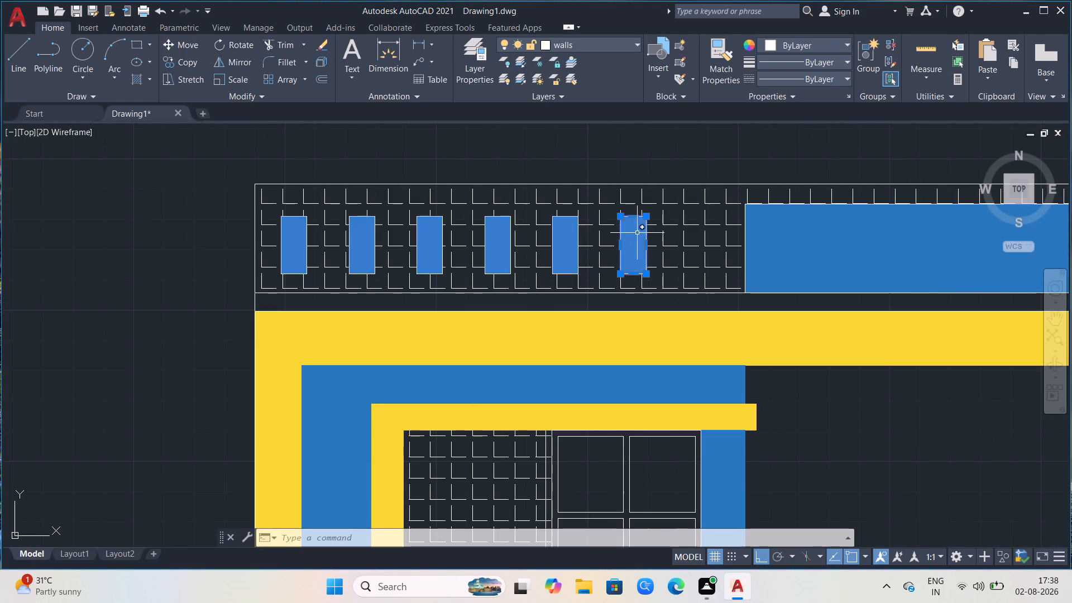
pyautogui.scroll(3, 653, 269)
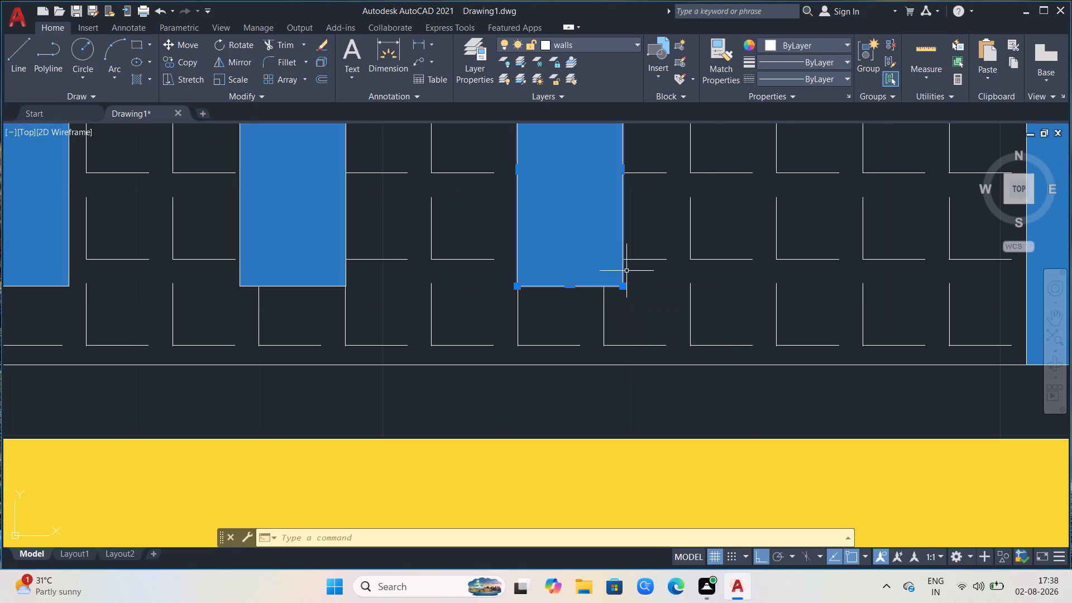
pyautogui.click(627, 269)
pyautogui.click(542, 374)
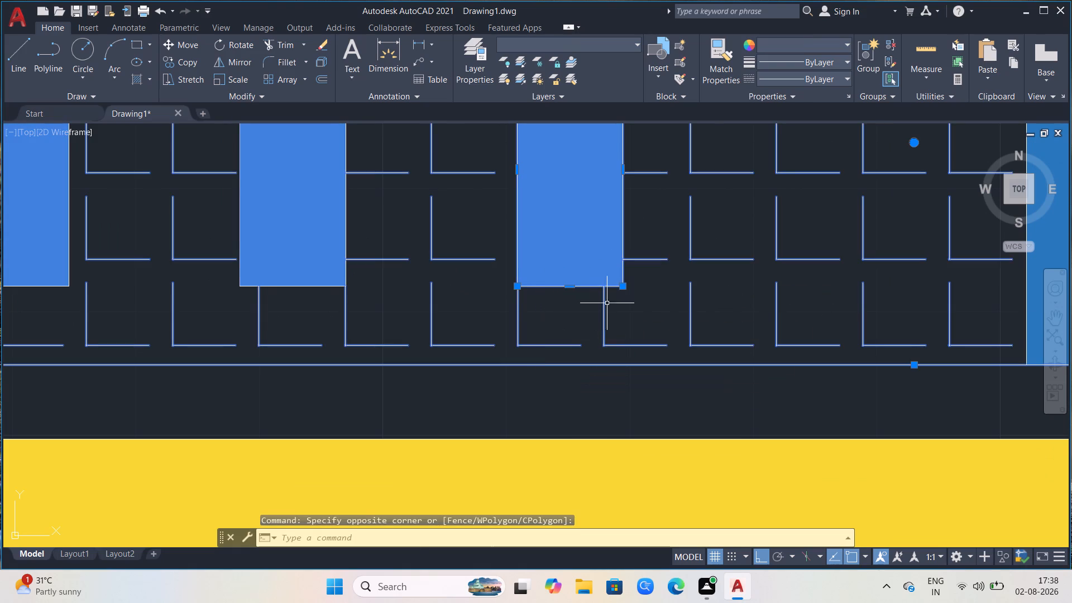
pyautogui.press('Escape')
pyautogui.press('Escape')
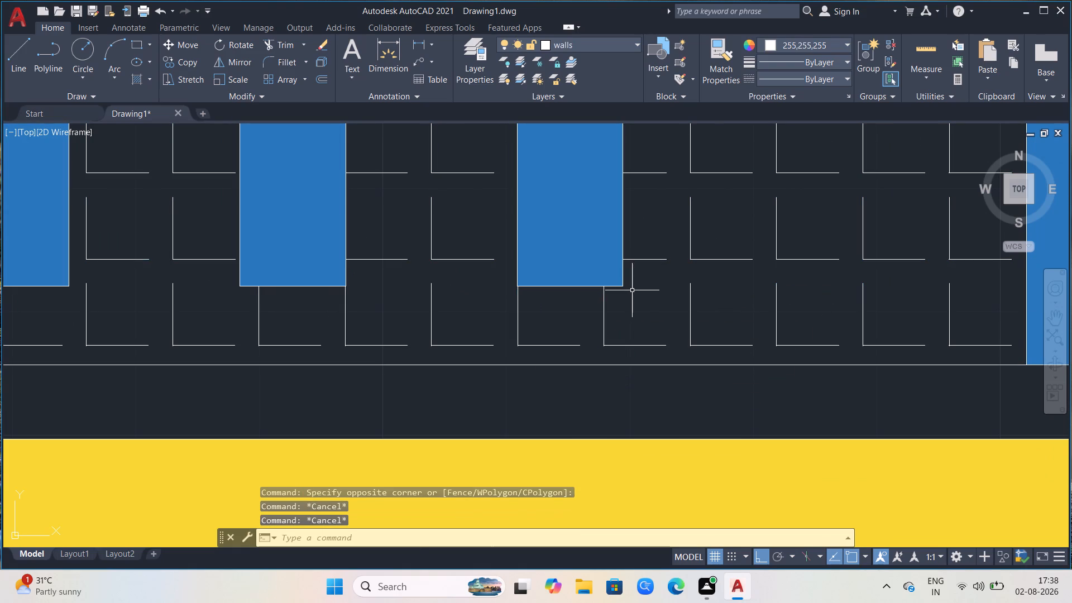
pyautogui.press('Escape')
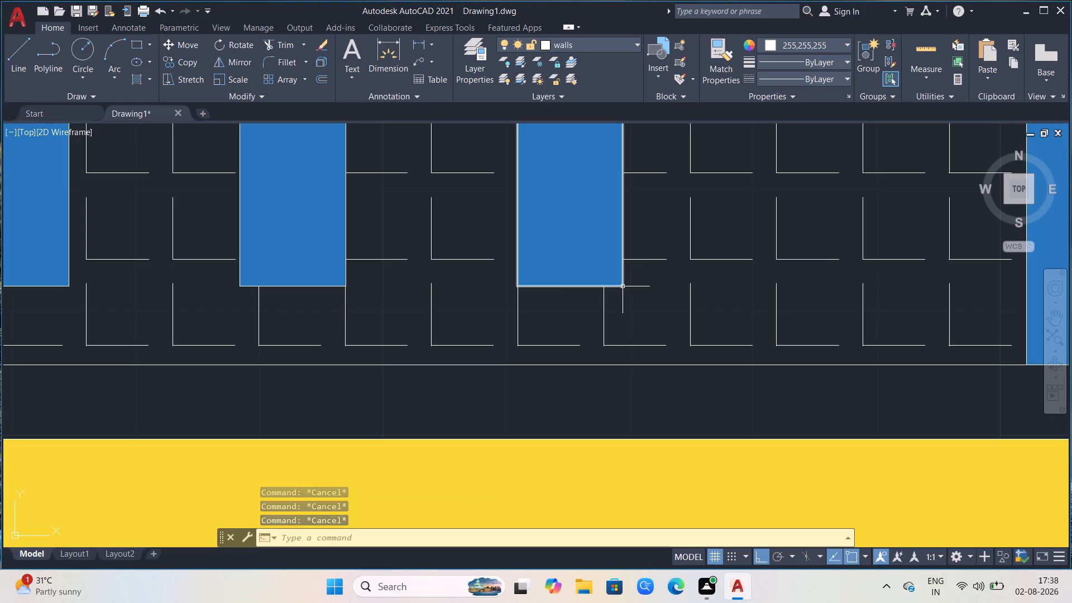
# Copy the outline of the small blue parapet rectangle nearest the large blue panel into the floor-level band beneath the six-pane opening.
pyautogui.click(623, 286)
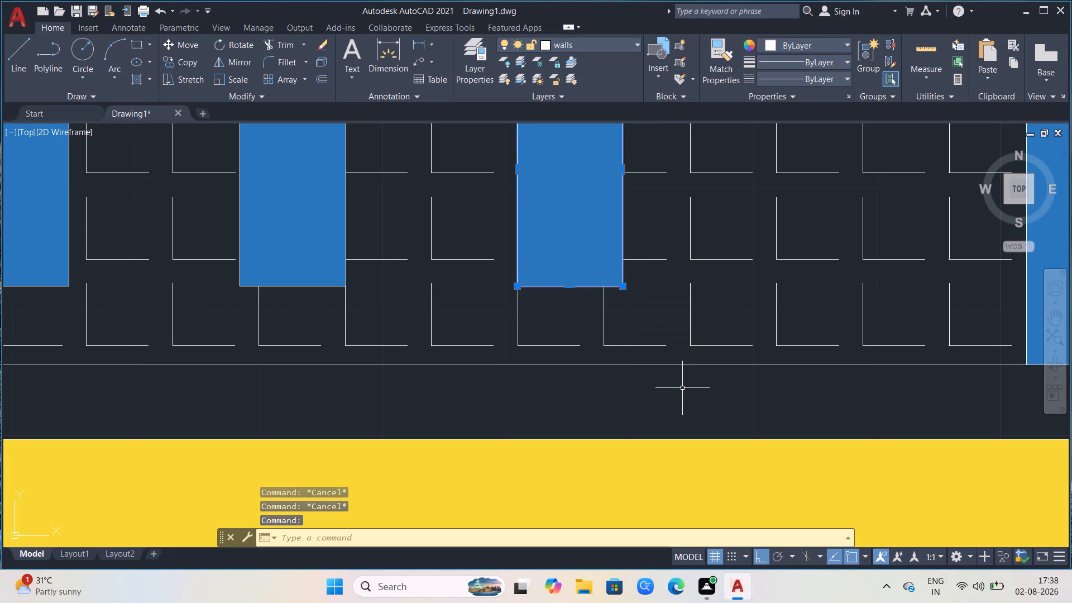
pyautogui.write('CO')
pyautogui.press('Return')
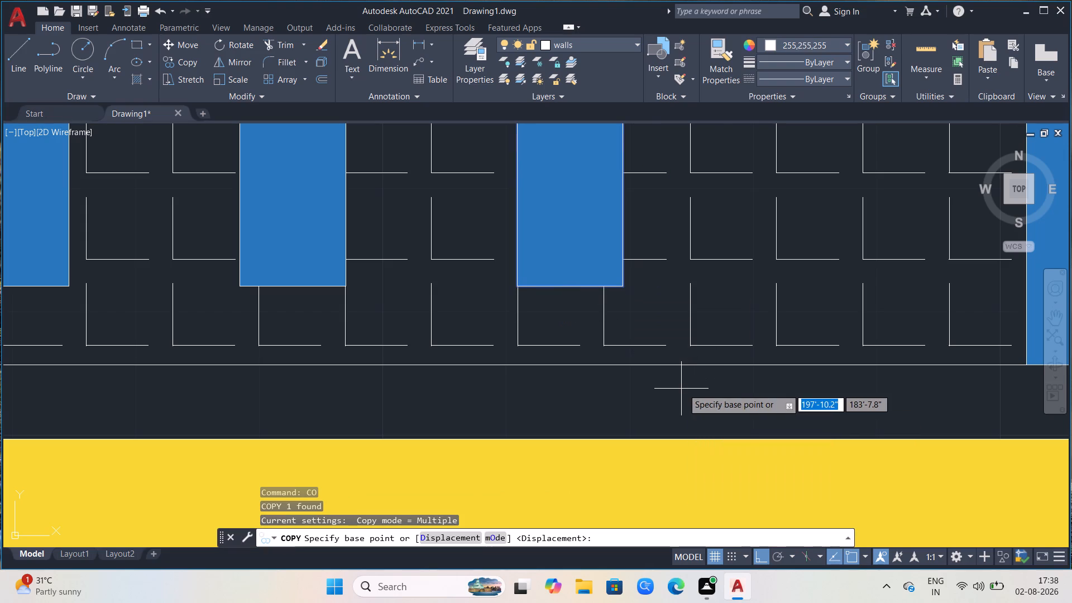
pyautogui.click(626, 286)
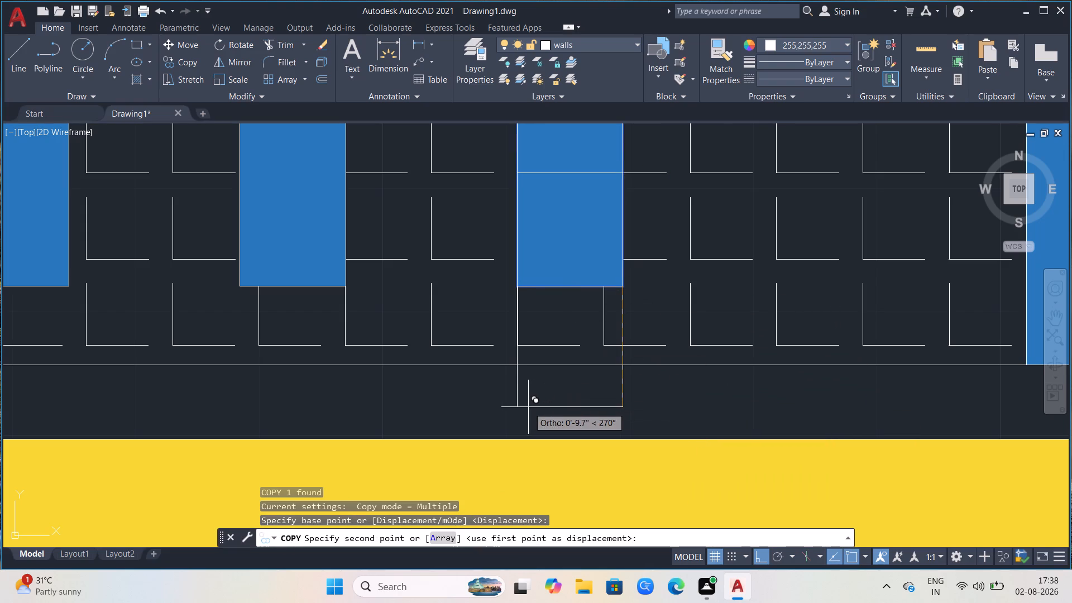
pyautogui.scroll(-1, 642, 385)
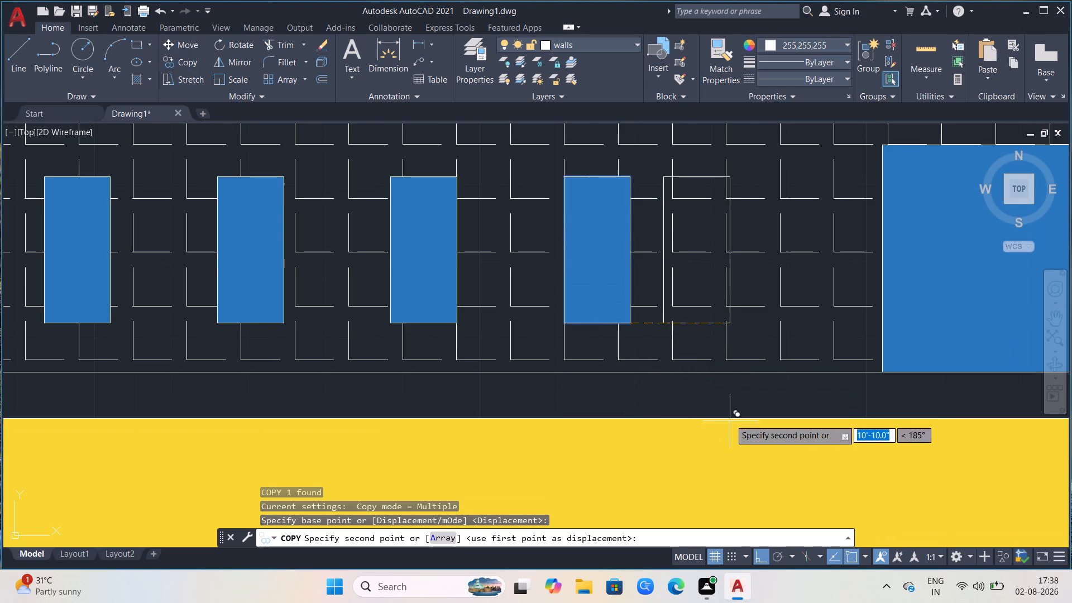
pyautogui.scroll(-1, 768, 275)
pyautogui.press('F8')
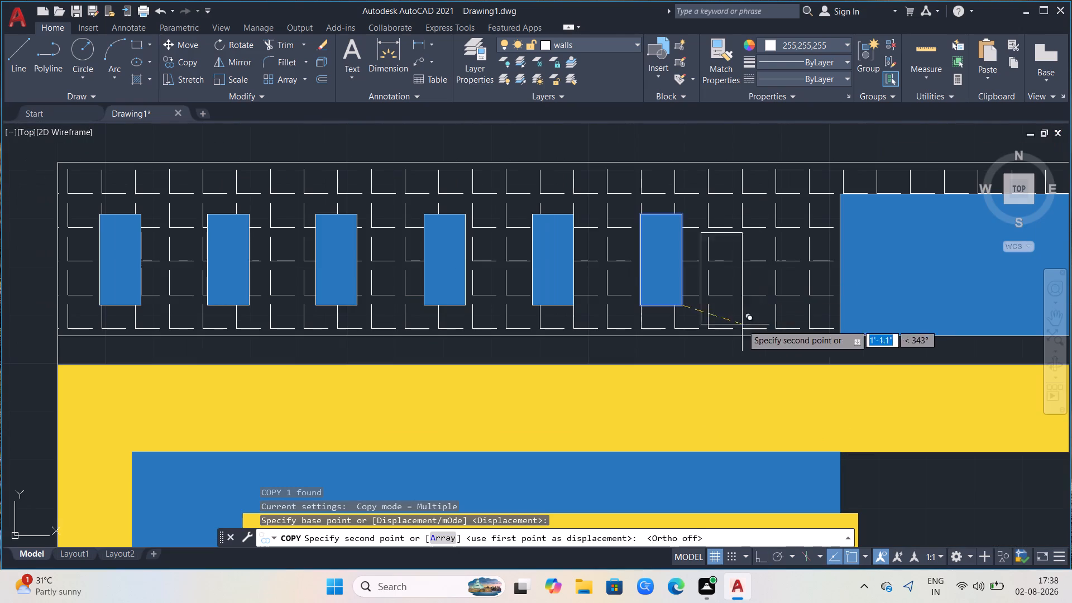
pyautogui.scroll(-1, 678, 270)
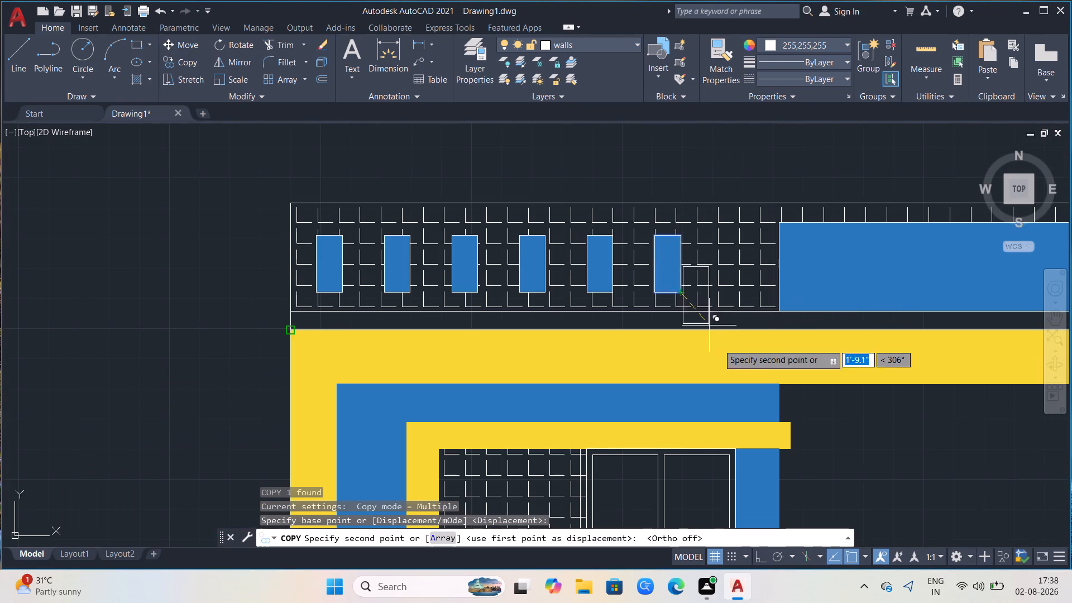
pyautogui.scroll(-1, 767, 320)
pyautogui.scroll(-2, 705, 180)
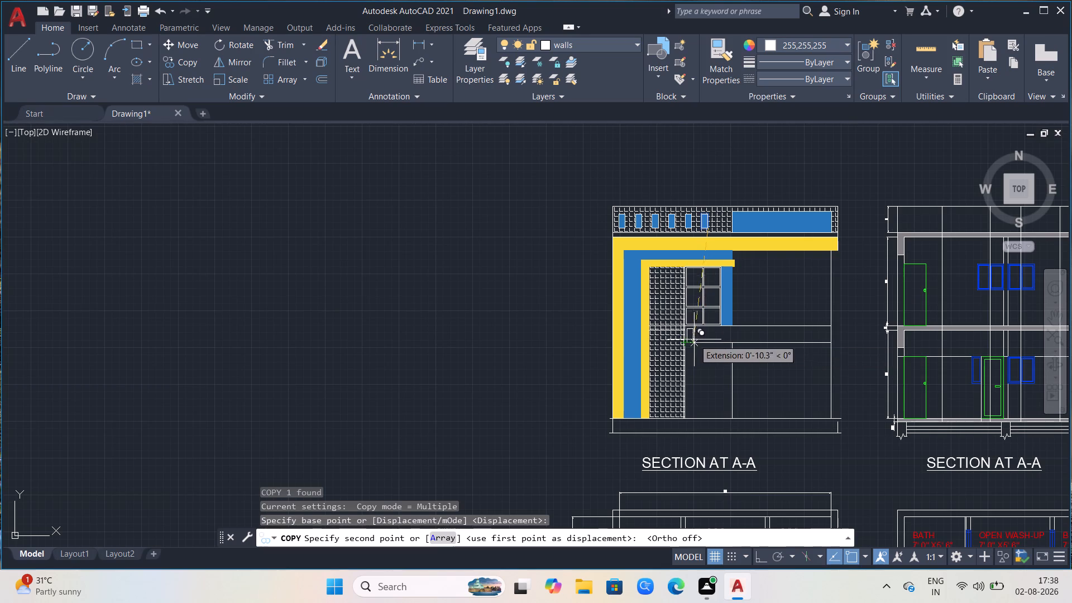
pyautogui.scroll(2, 714, 334)
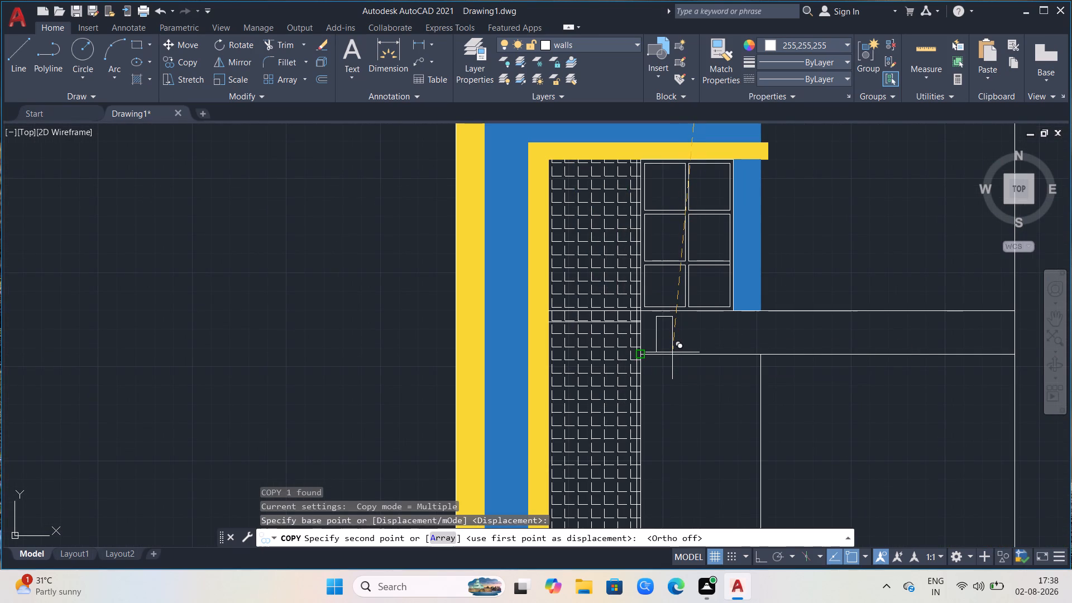
pyautogui.click(674, 351)
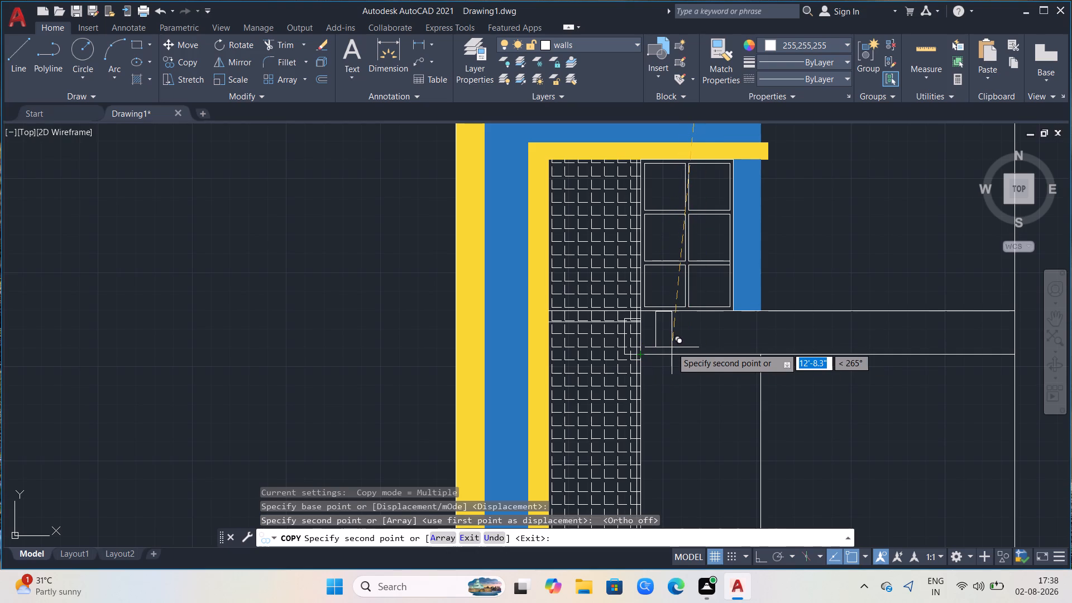
pyautogui.scroll(4, 672, 347)
pyautogui.click(653, 352)
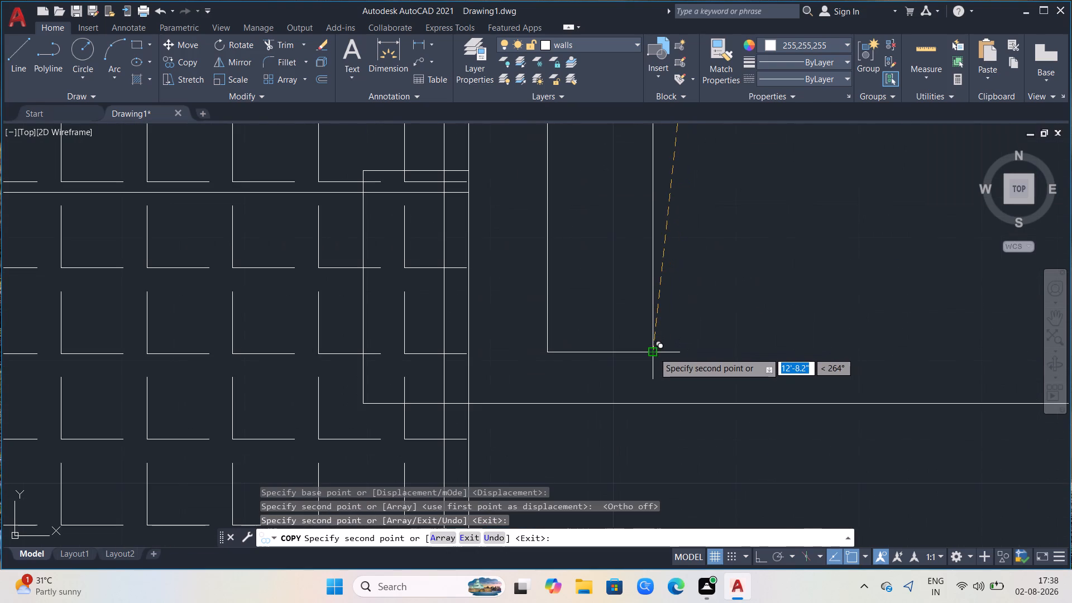
pyautogui.scroll(-1, 826, 356)
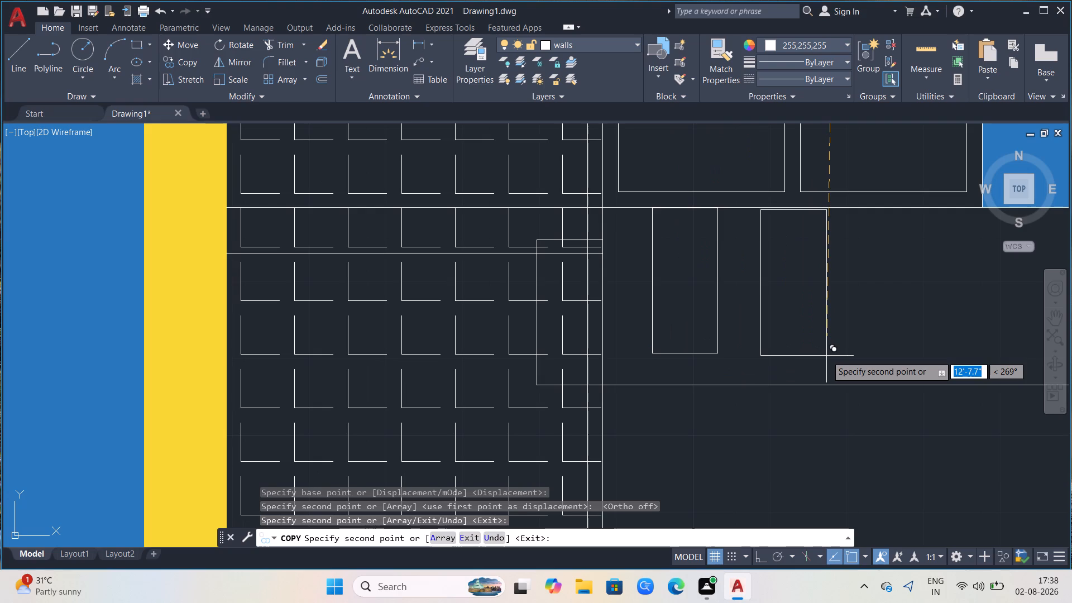
pyautogui.press('Escape')
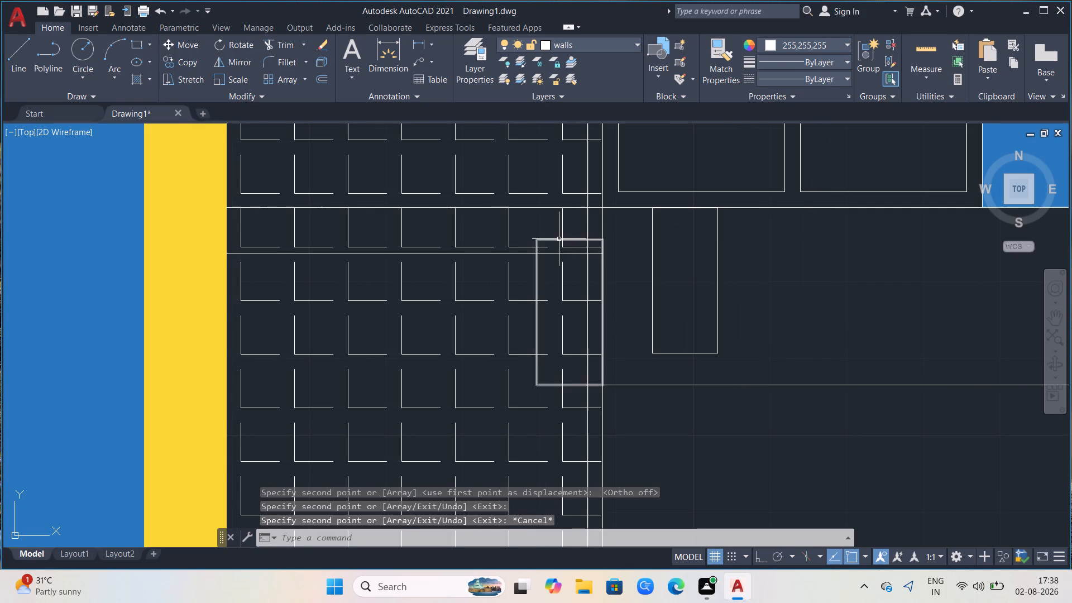
# Erase the stray rectangle copy that overlaps the edge of the hatched bay.
pyautogui.click(559, 239)
pyautogui.press('Delete')
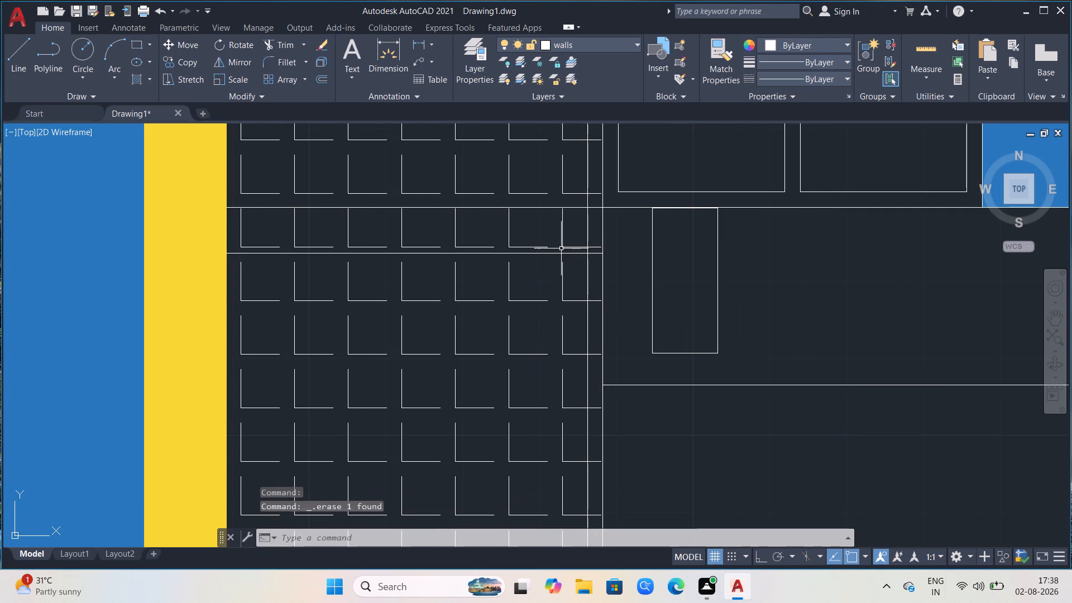
# Move the remaining rectangle copy down about 2" so it sits clear of the floor-level band's upper line.
pyautogui.click(662, 354)
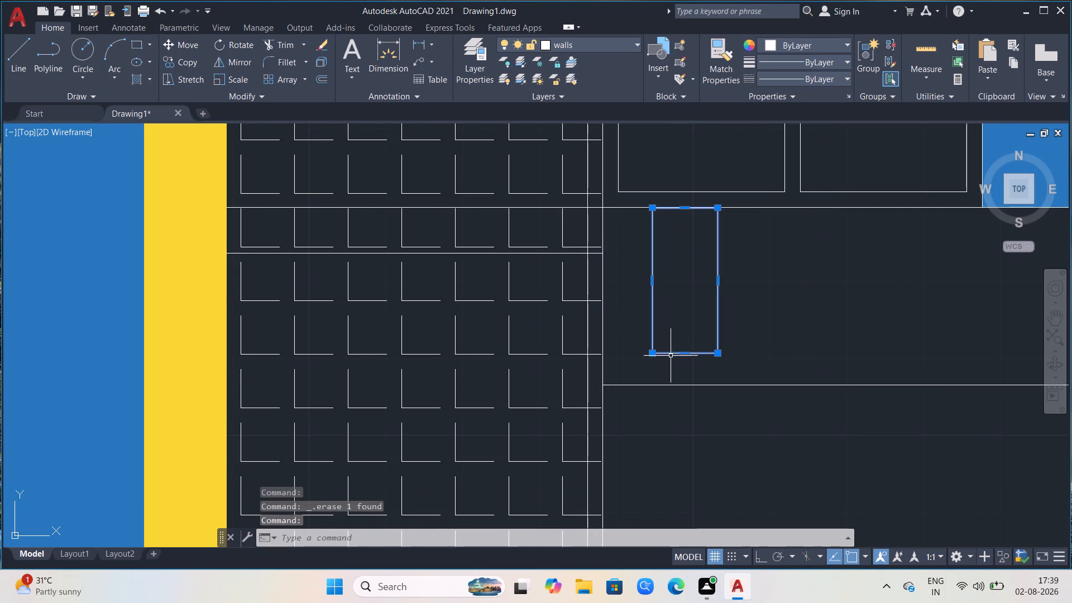
pyautogui.press('m')
pyautogui.press('Return')
pyautogui.click(654, 353)
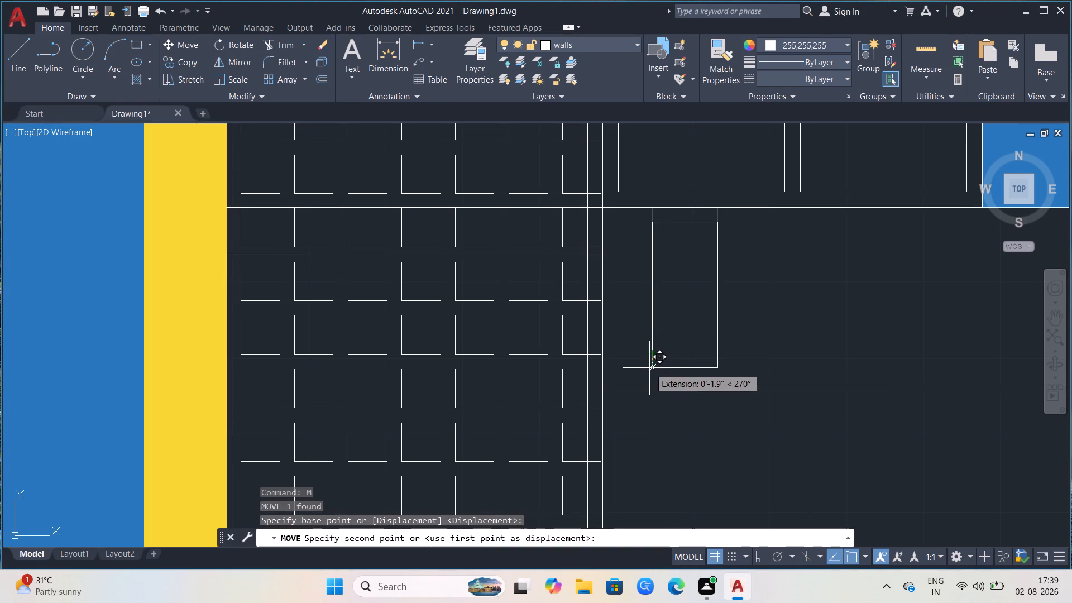
pyautogui.click(649, 368)
# Copy the small rectangle 6" along the floor-level band, using the band's lower corner at the hatched bay as base point.
pyautogui.scroll(-2, 688, 333)
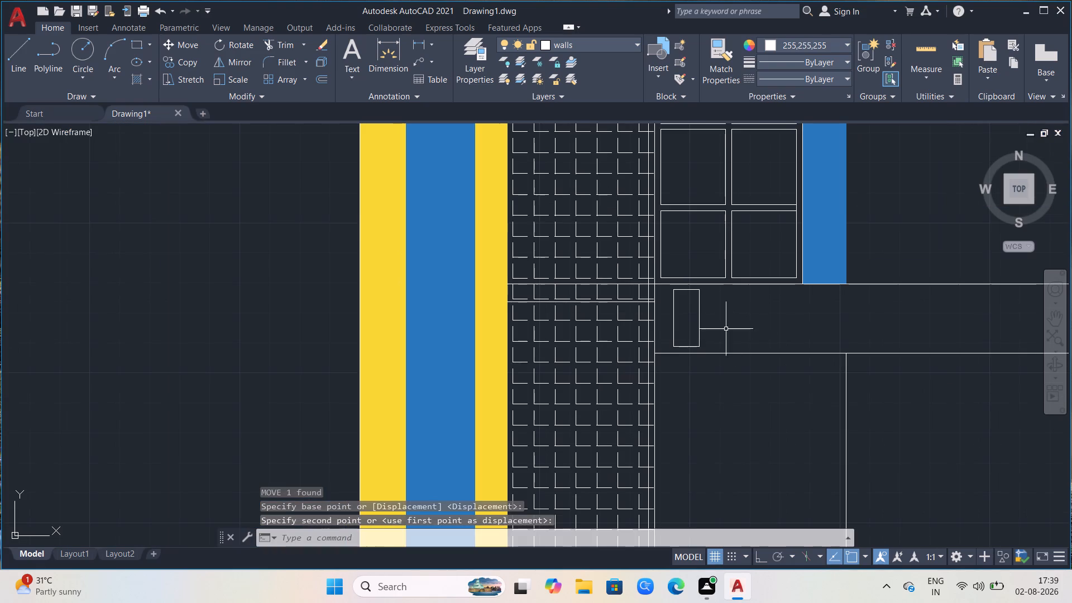
pyautogui.click(717, 326)
pyautogui.click(669, 332)
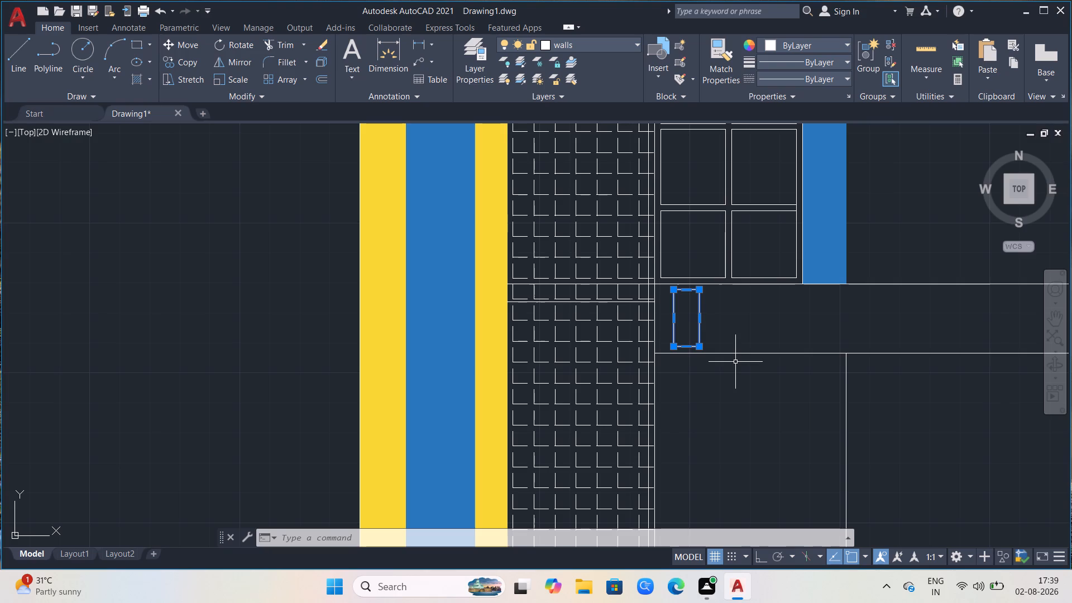
pyautogui.write('CO')
pyautogui.press('Return')
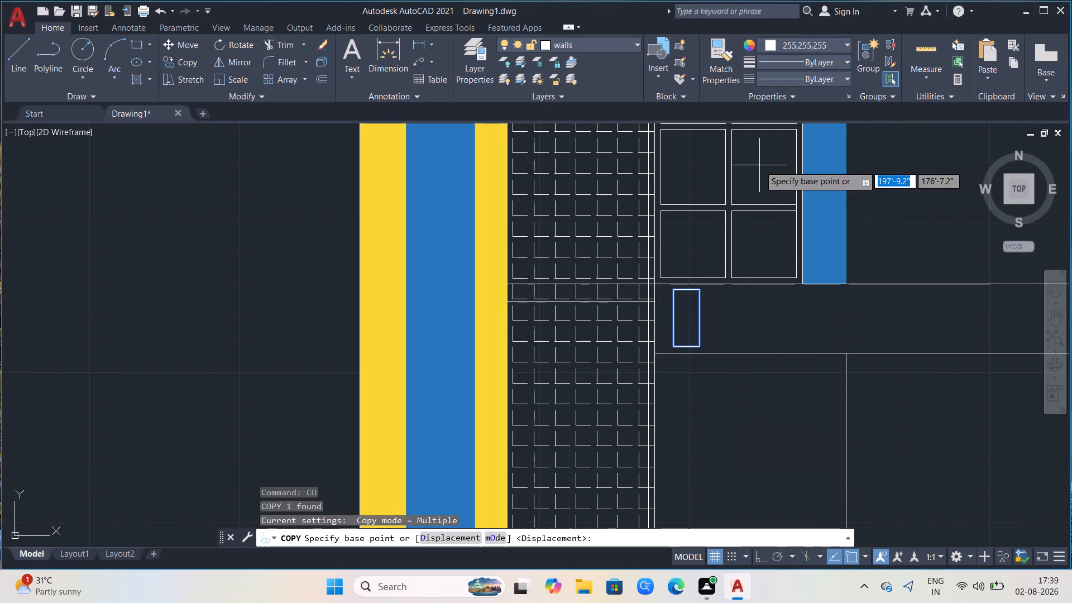
pyautogui.scroll(1, 717, 358)
pyautogui.click(615, 356)
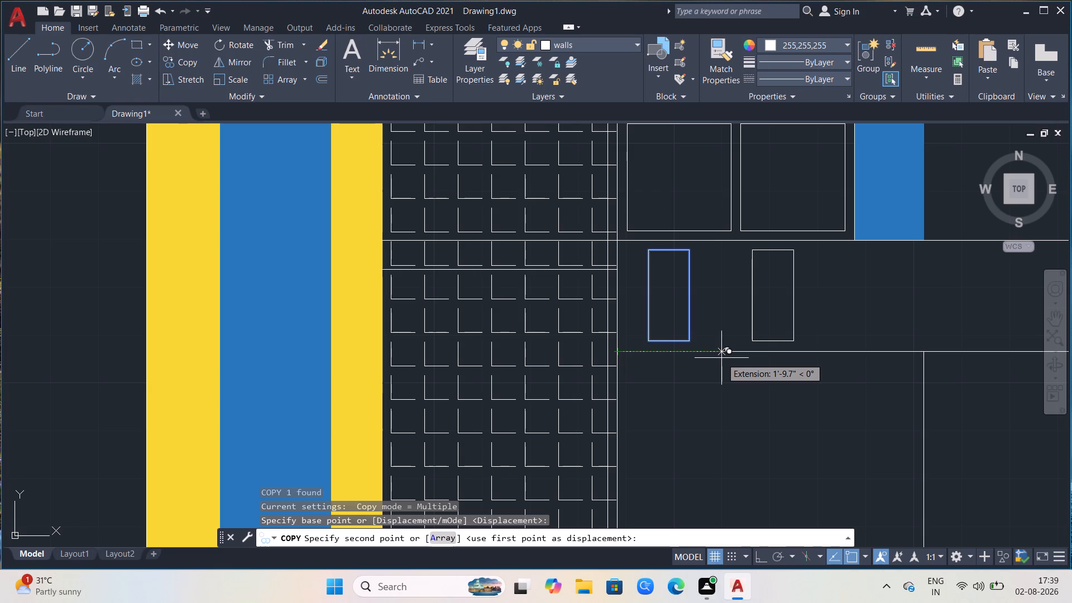
pyautogui.press('6')
pyautogui.press('Return')
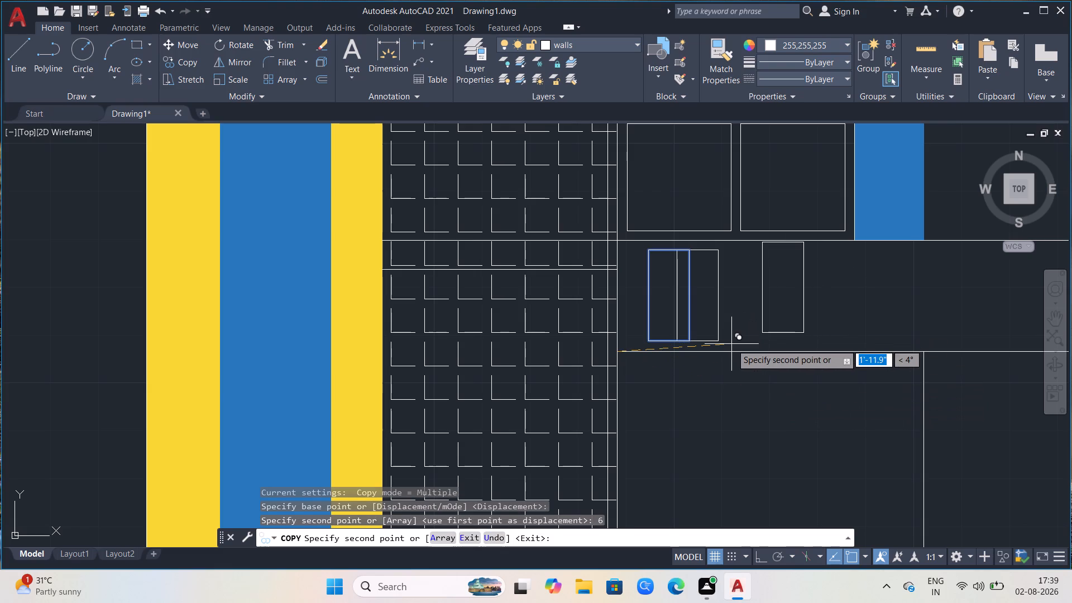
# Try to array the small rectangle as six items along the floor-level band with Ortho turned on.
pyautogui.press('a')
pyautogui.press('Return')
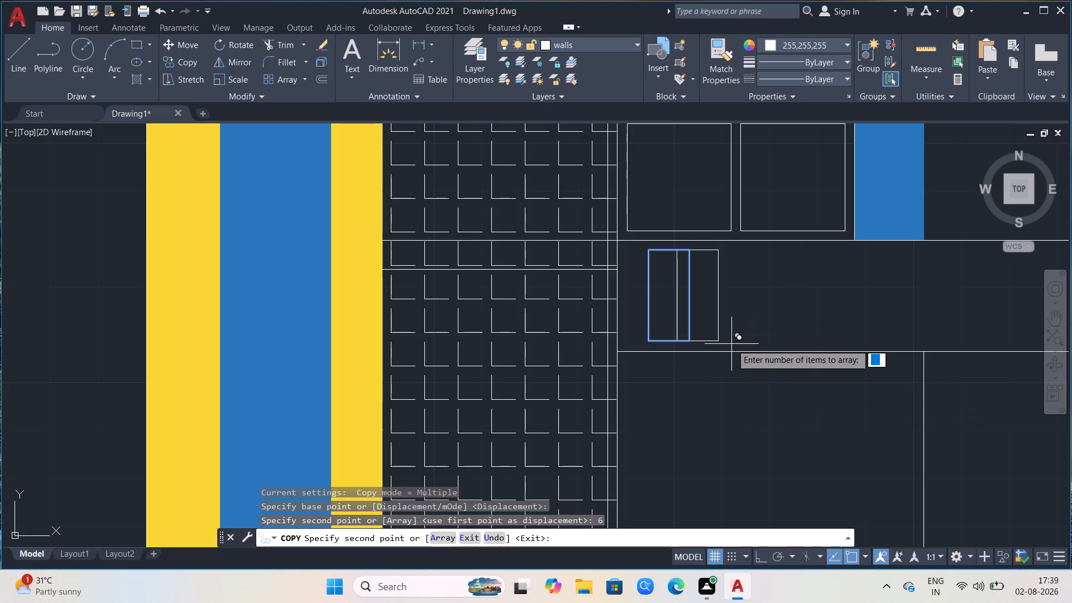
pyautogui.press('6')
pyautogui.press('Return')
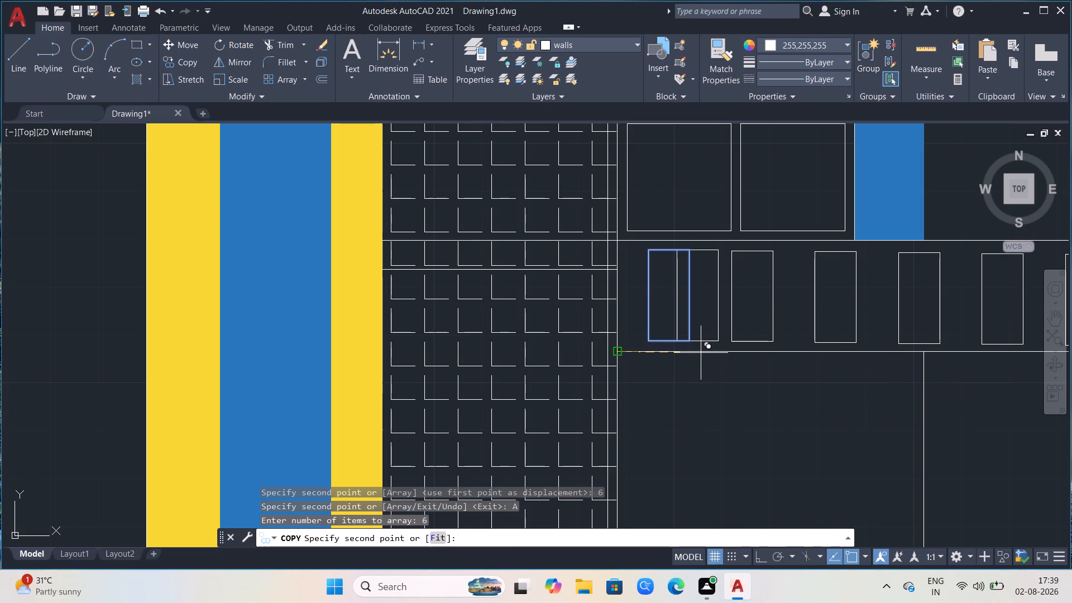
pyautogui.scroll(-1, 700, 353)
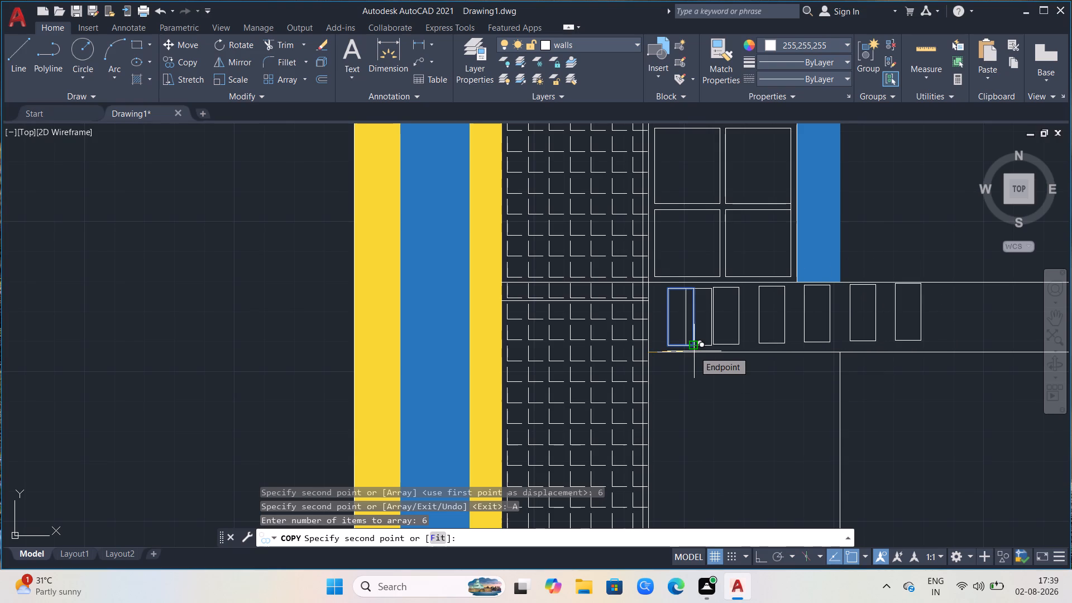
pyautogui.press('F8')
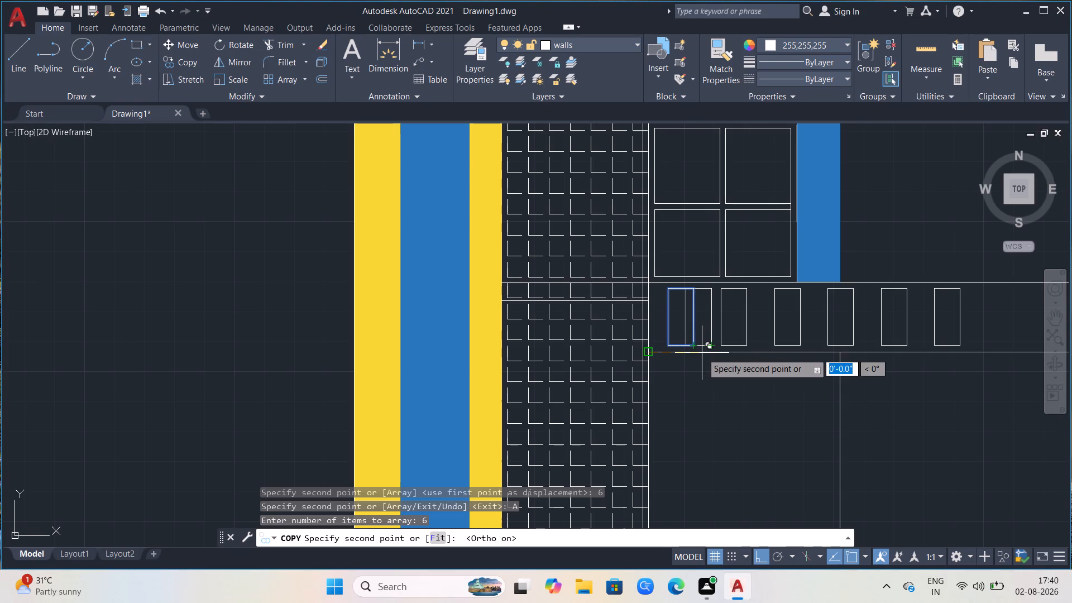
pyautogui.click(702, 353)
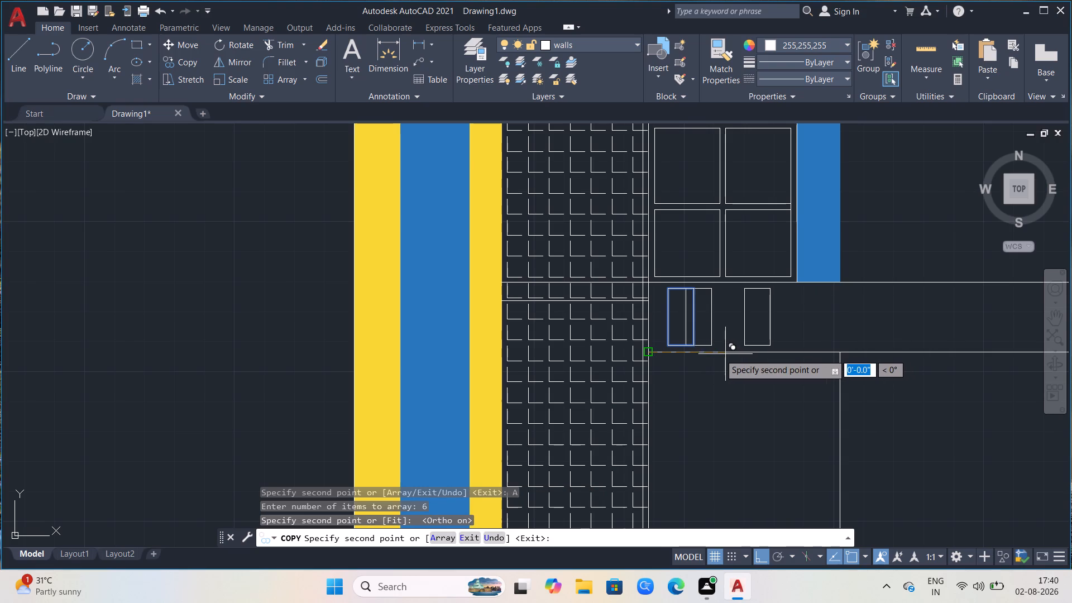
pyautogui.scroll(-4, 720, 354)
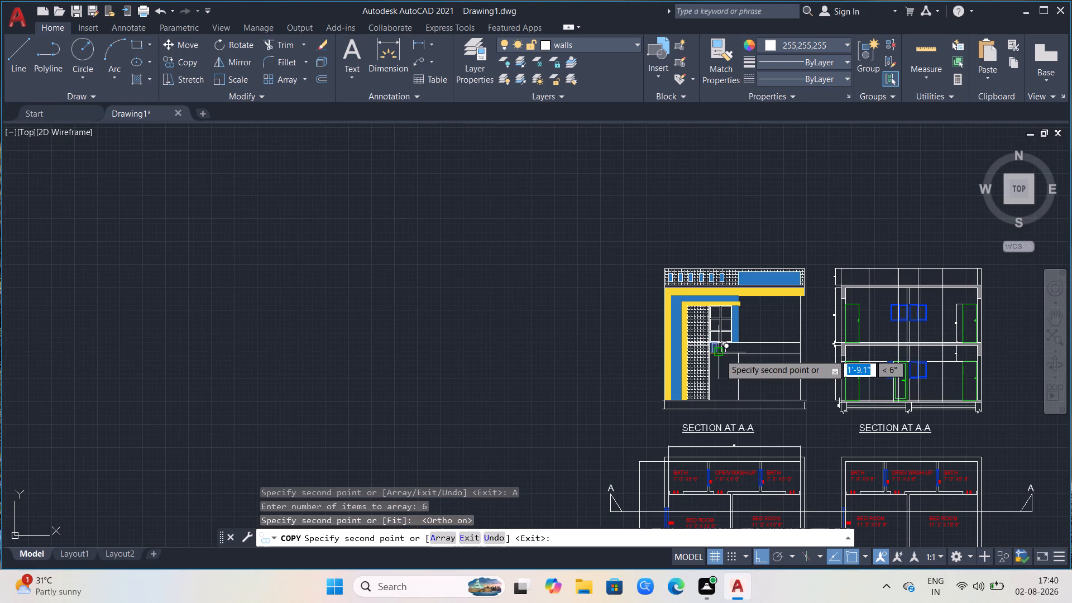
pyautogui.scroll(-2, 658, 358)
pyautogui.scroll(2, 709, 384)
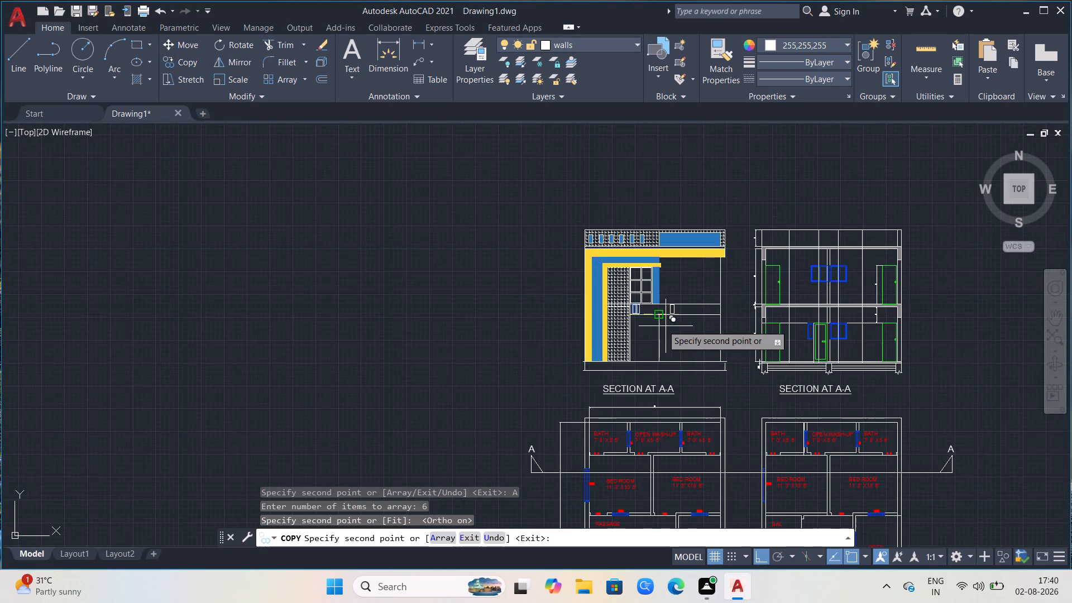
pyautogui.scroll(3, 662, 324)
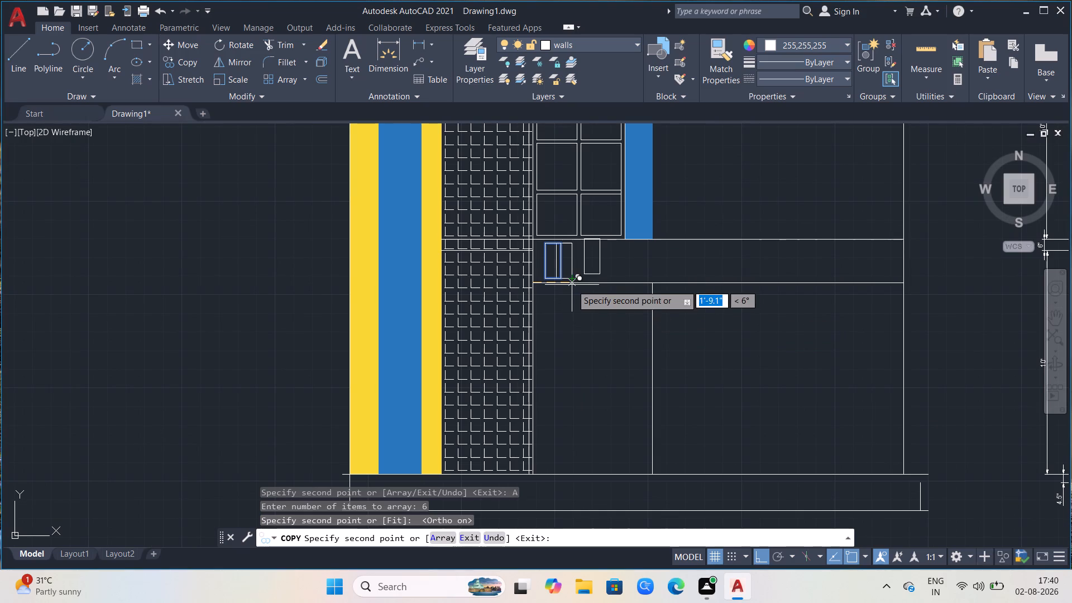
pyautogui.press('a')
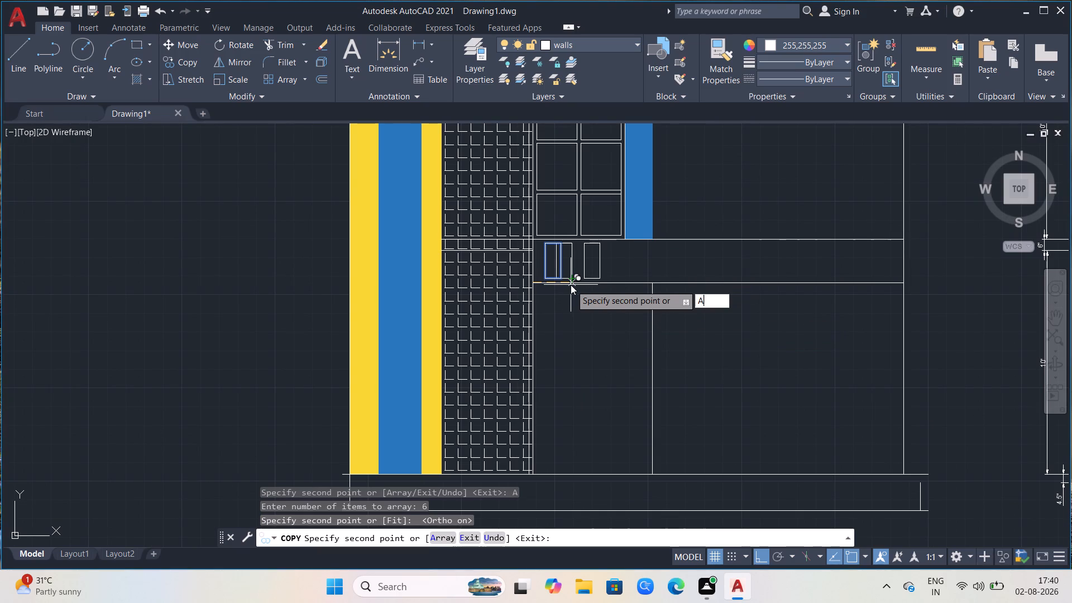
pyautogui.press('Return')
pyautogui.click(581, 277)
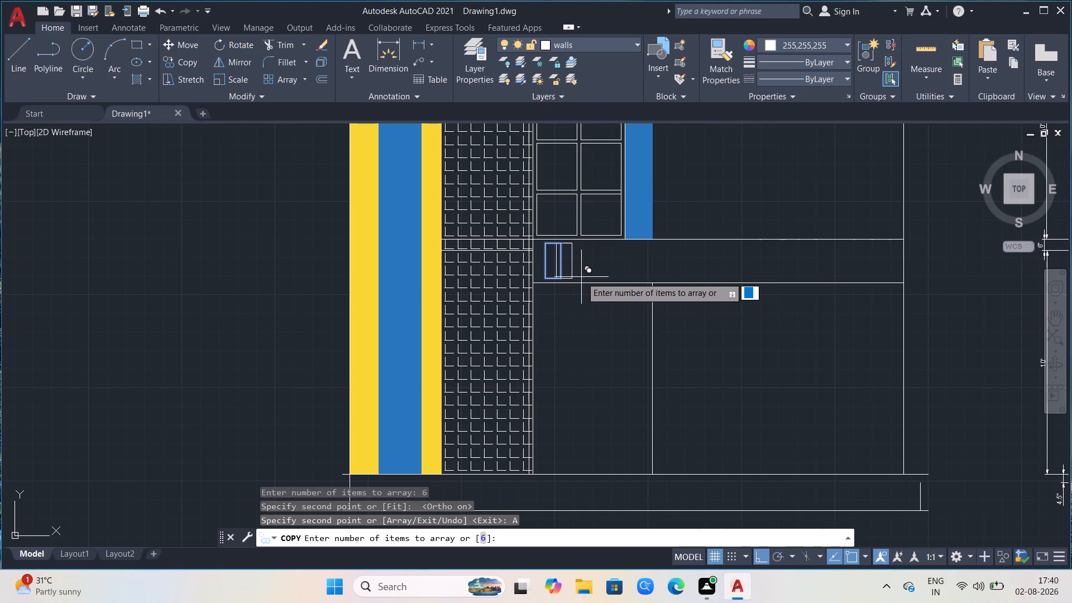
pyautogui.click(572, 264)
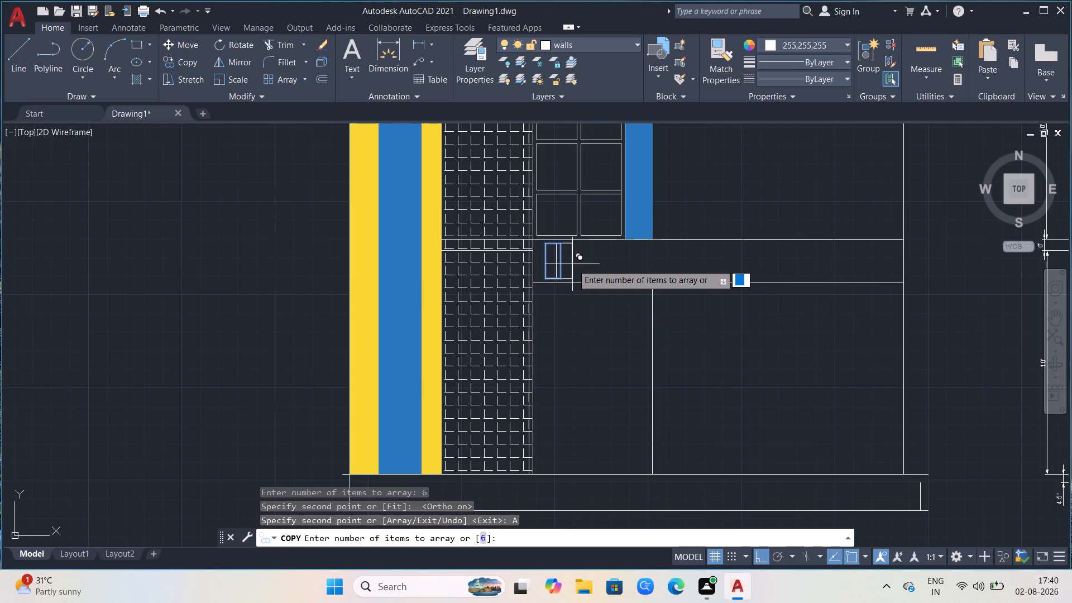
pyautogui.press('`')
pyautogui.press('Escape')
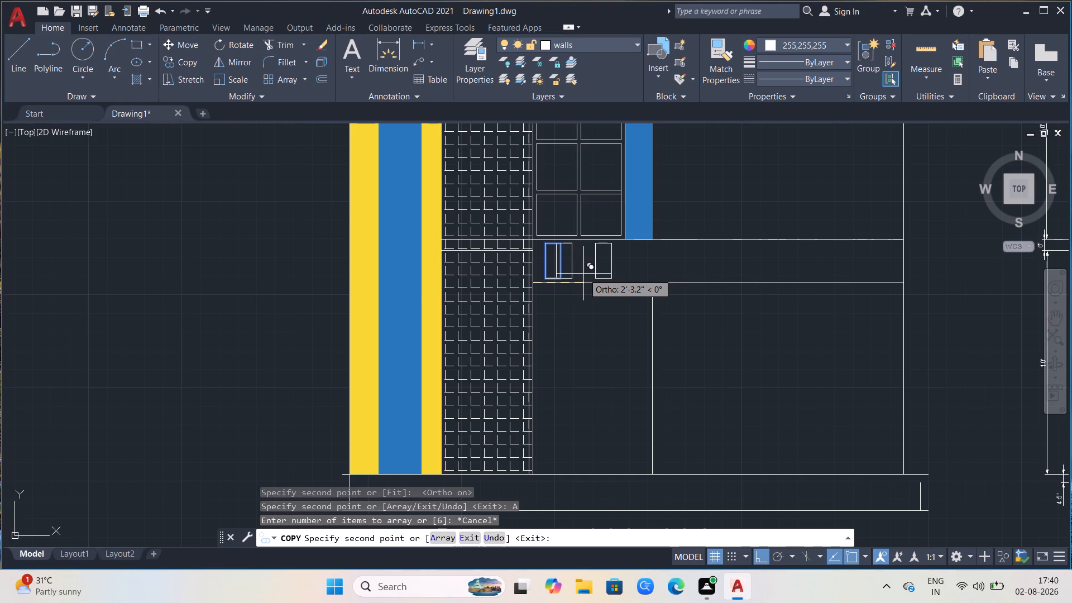
# Array the small rectangle horizontally as six evenly spaced items along the floor-level band, starting beside the hatched bay.
pyautogui.press('a')
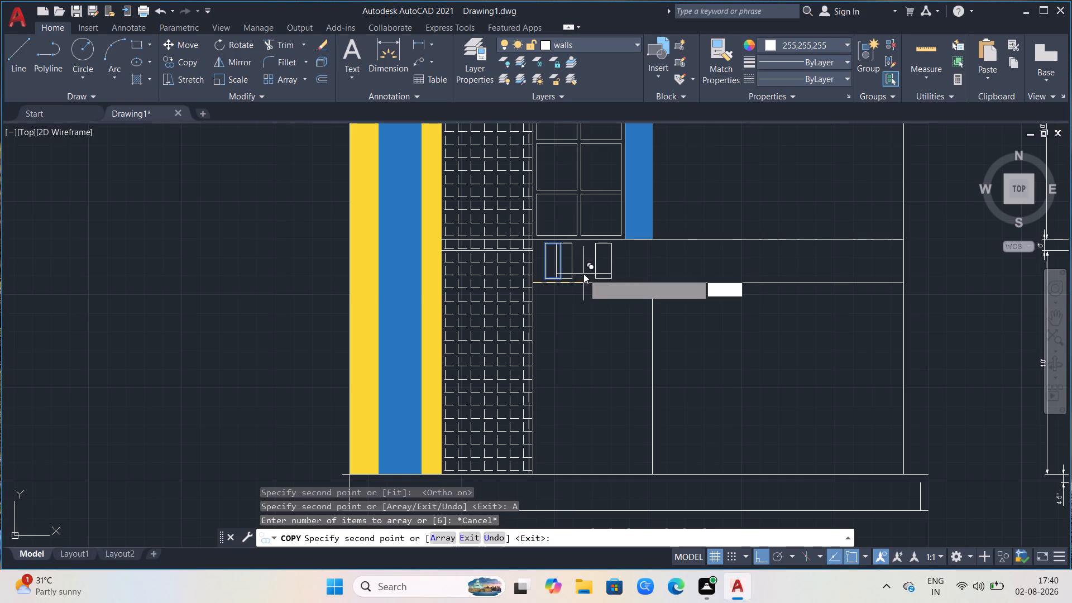
pyautogui.press('Return')
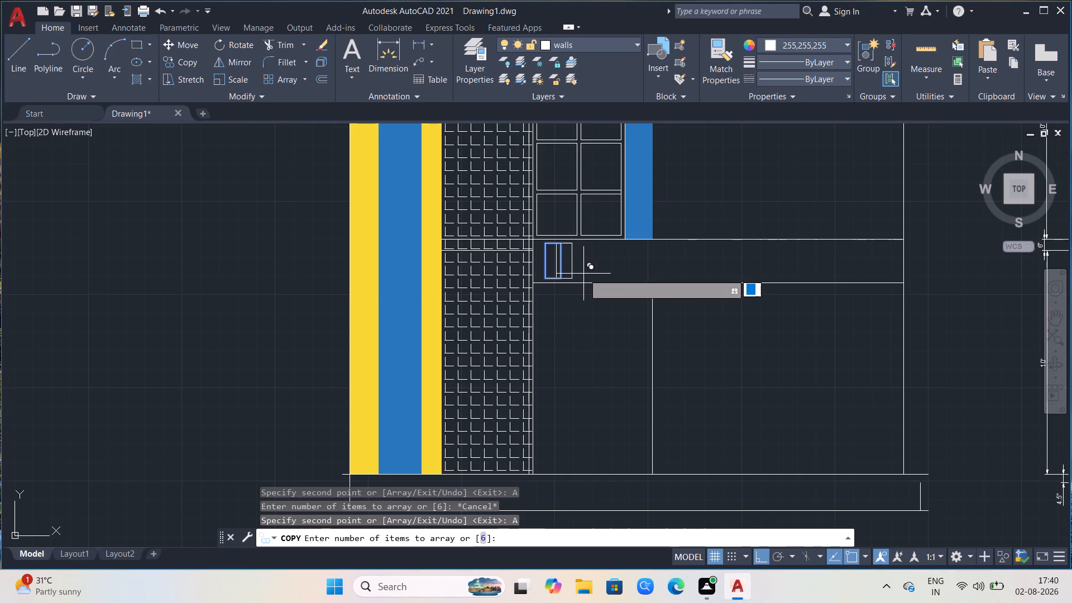
pyautogui.press('6')
pyautogui.press('Return')
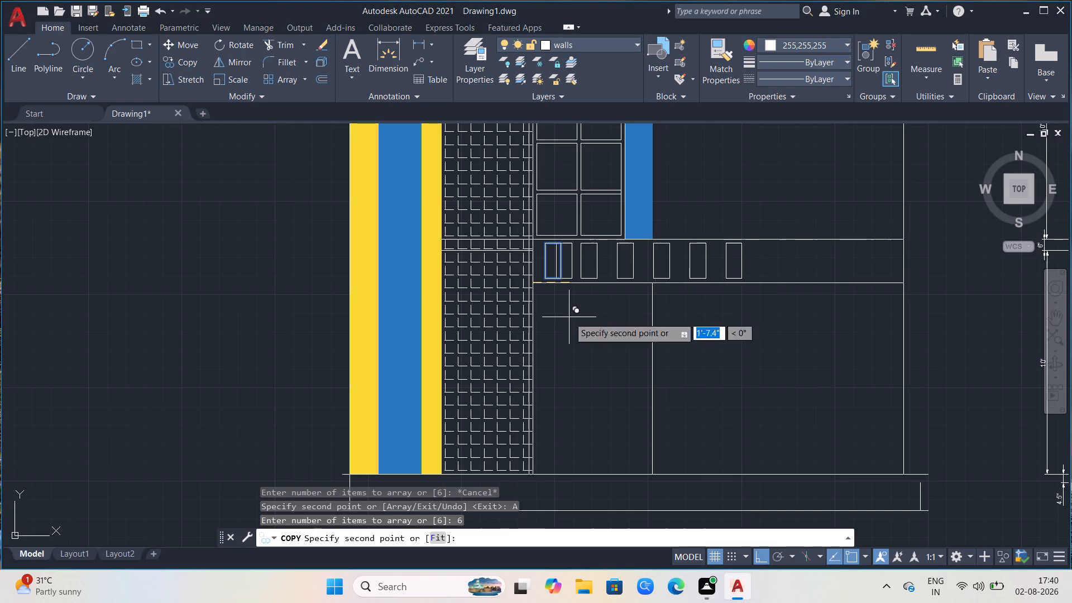
pyautogui.click(565, 307)
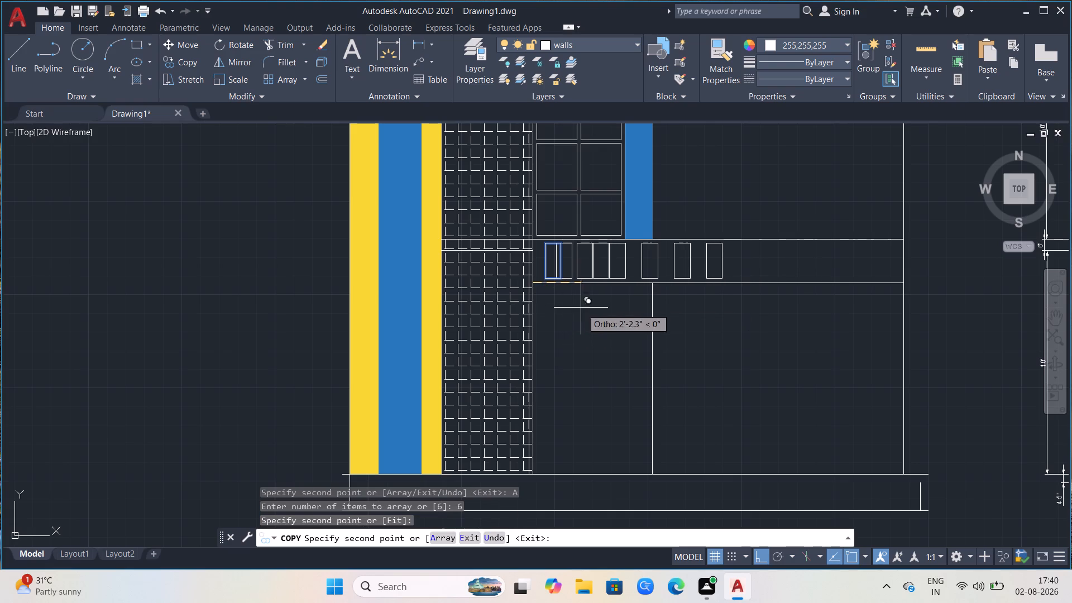
pyautogui.press('Escape')
# Erase the extra rectangle copy that overlaps the first rectangle of the row in the floor-level band.
pyautogui.scroll(3, 601, 277)
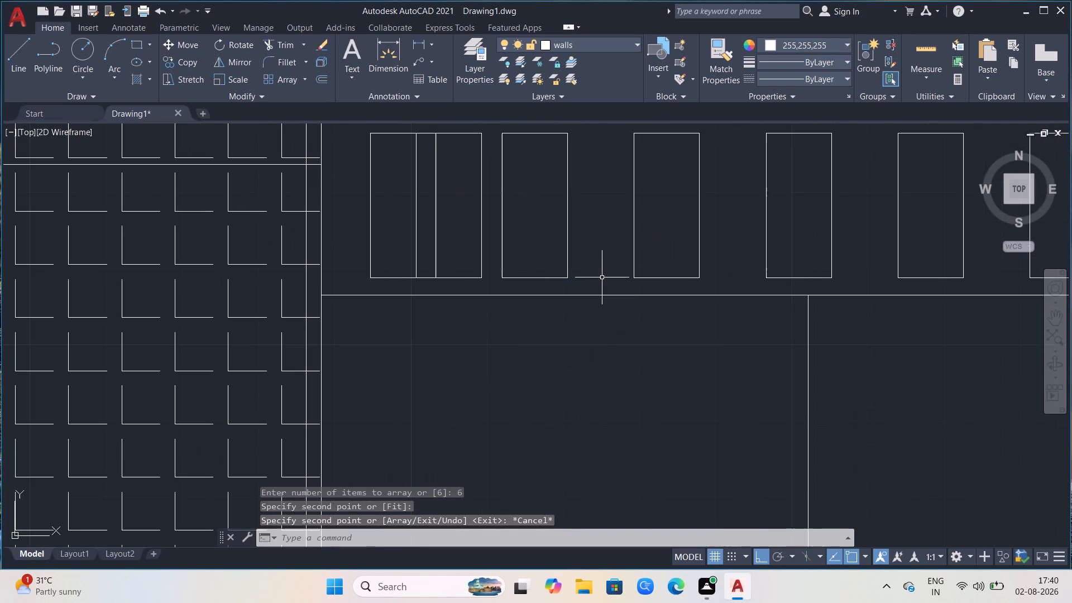
pyautogui.click(481, 267)
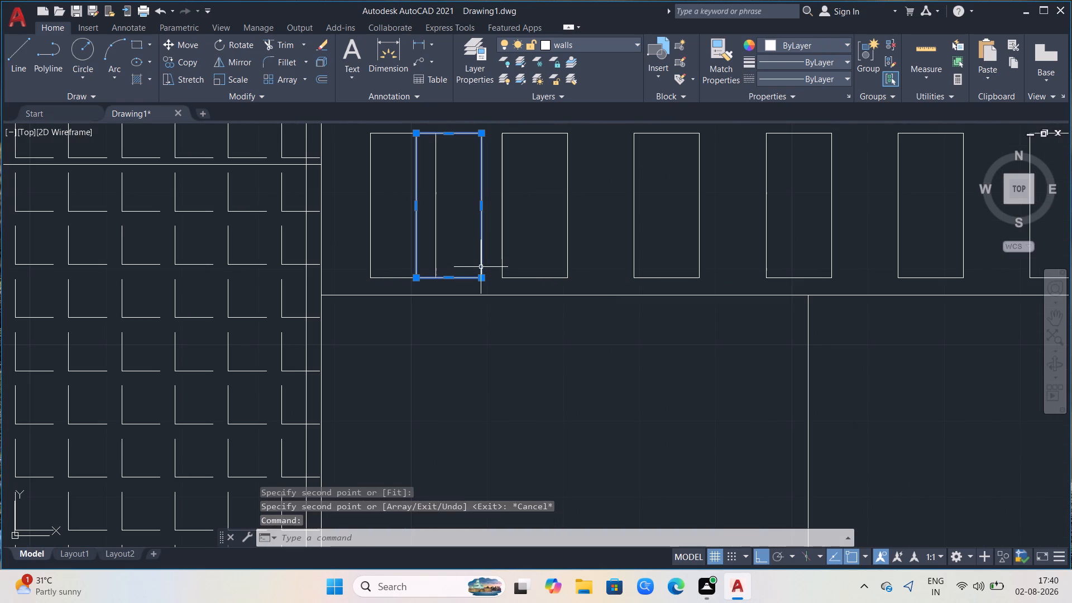
pyautogui.press('Delete')
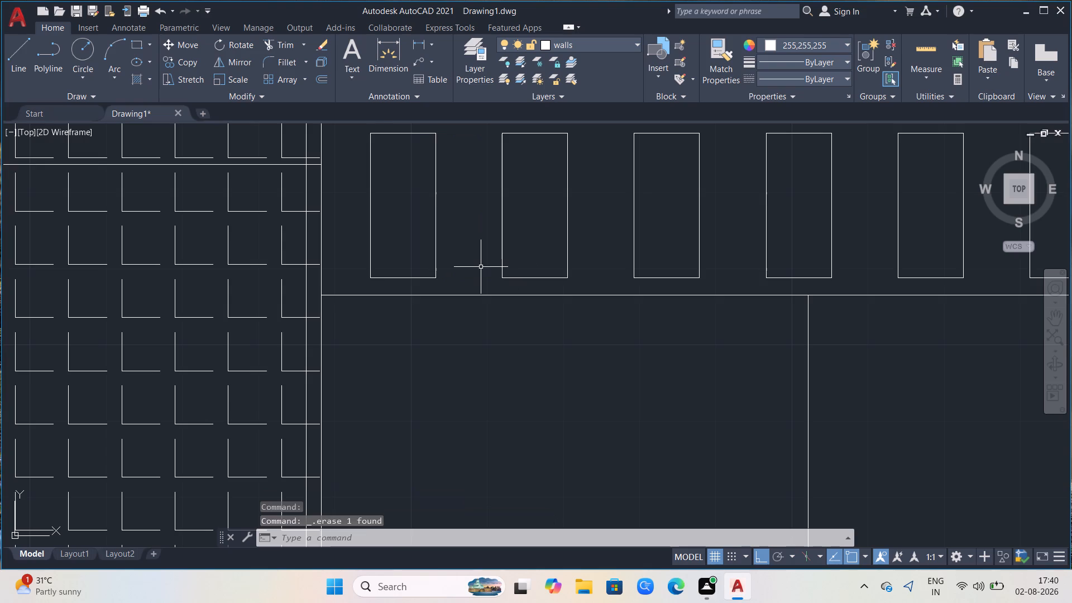
# Hatch the floor-level band around the six small rectangles with the Solid pattern in blue 39,118,187.
pyautogui.scroll(-2, 487, 251)
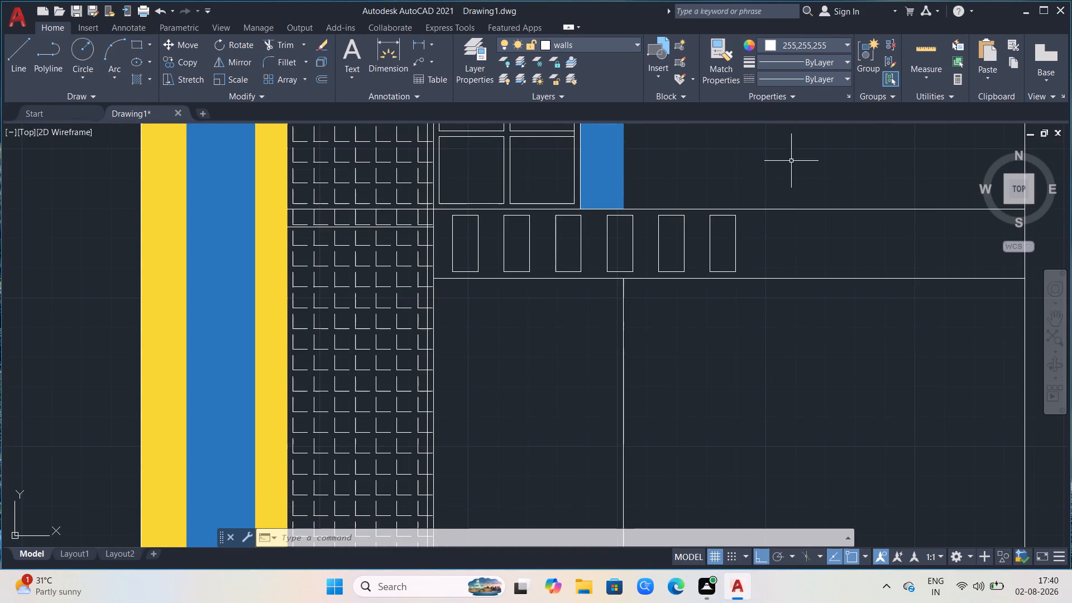
pyautogui.scroll(-1, 453, 363)
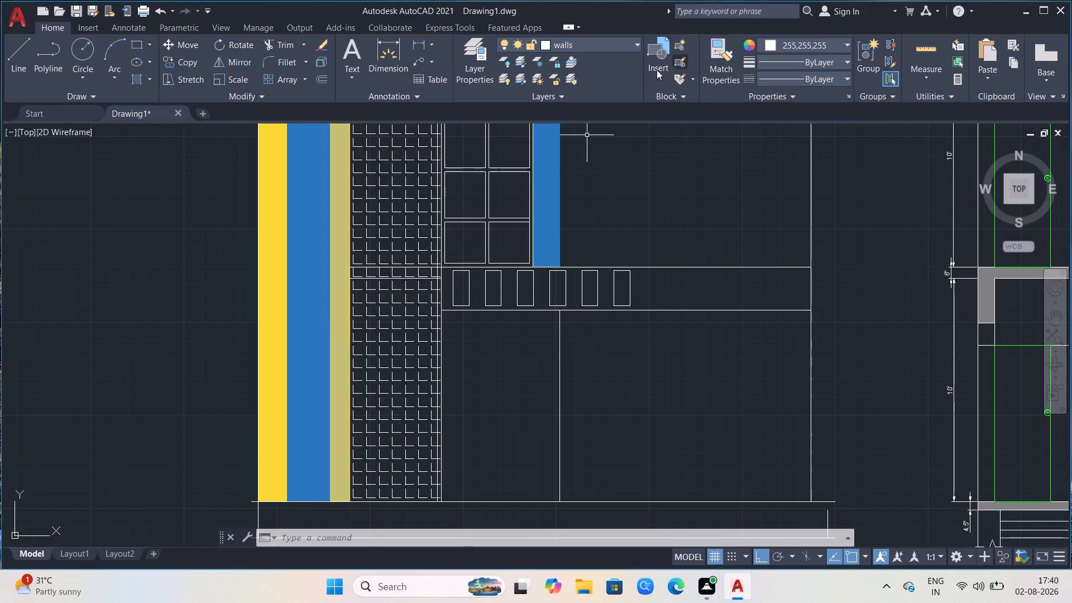
pyautogui.click(131, 76)
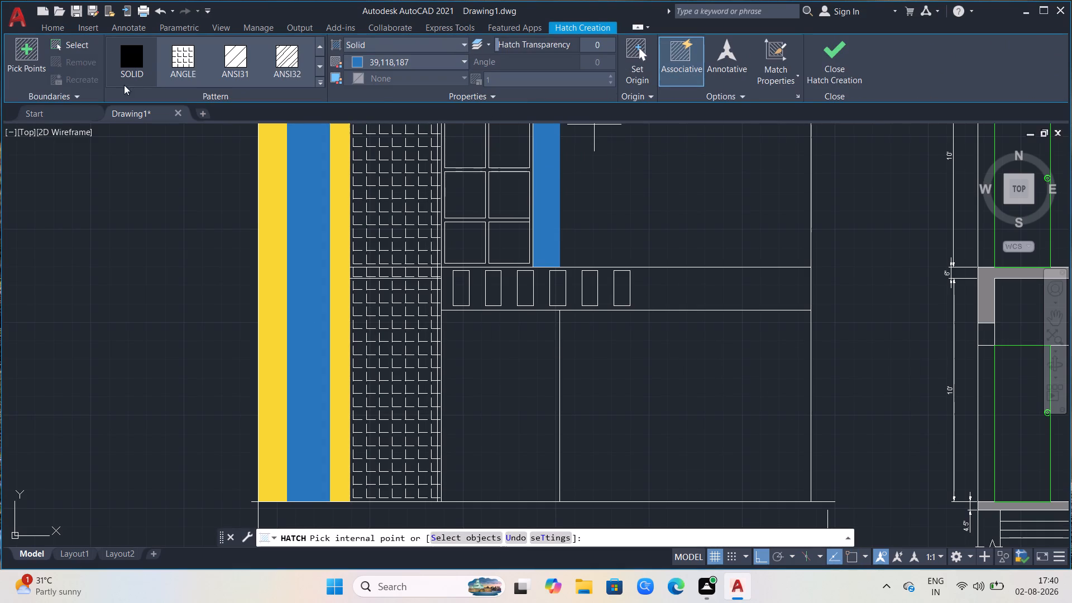
pyautogui.click(135, 54)
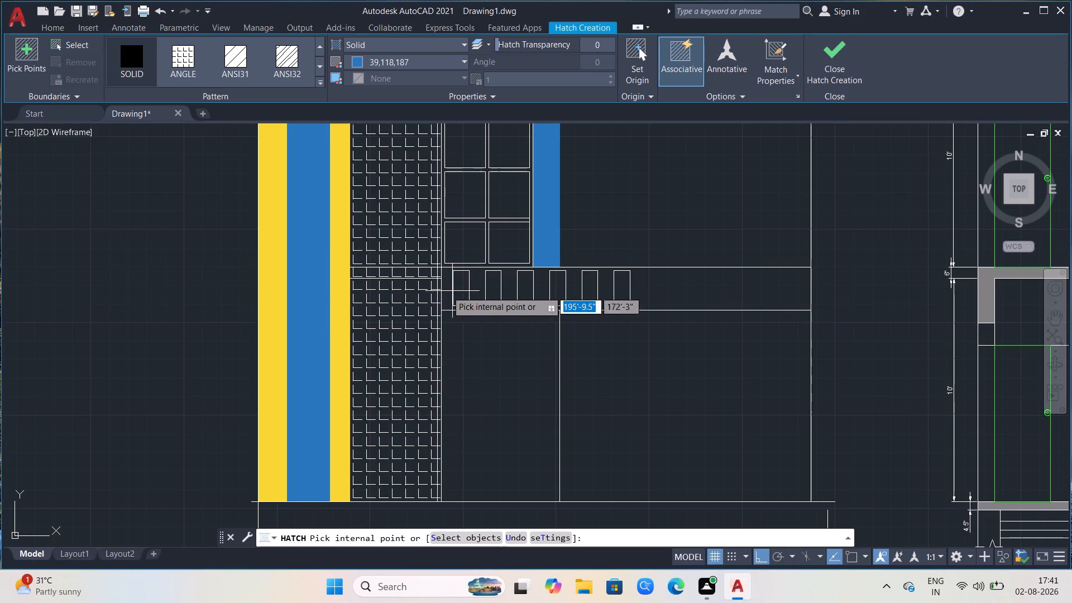
pyautogui.click(696, 299)
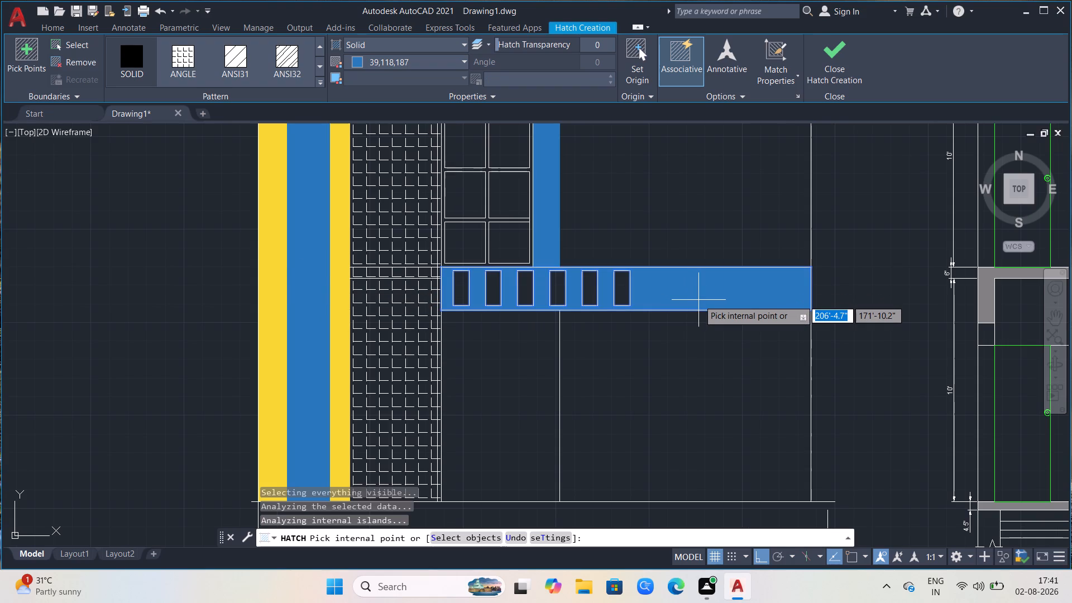
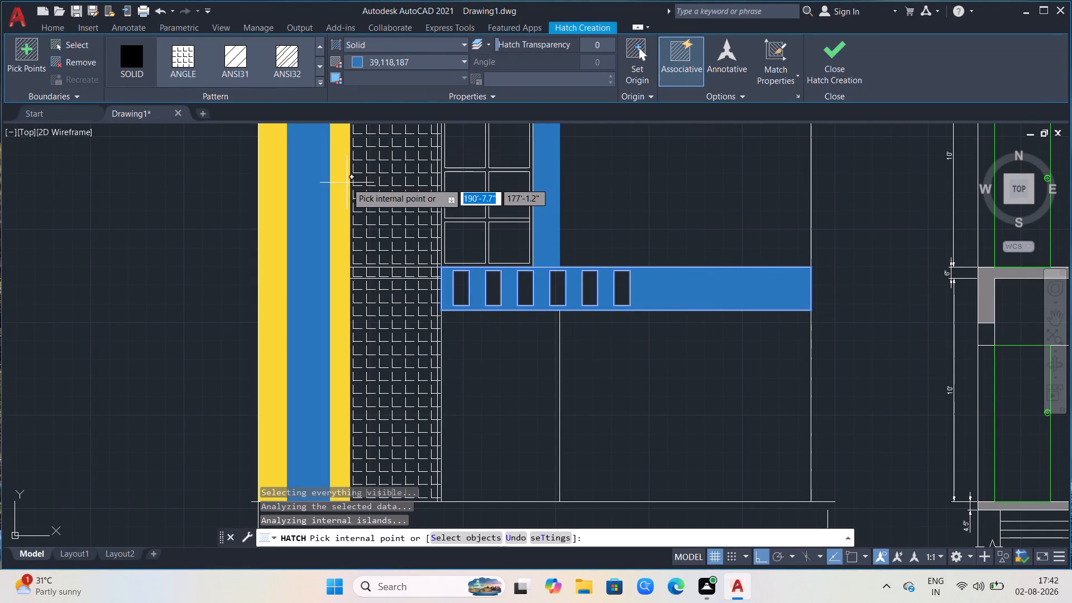
# Match the floor-level band's solid hatch to the yellow hatch of the facade's outermost vertical band.
pyautogui.press('Escape')
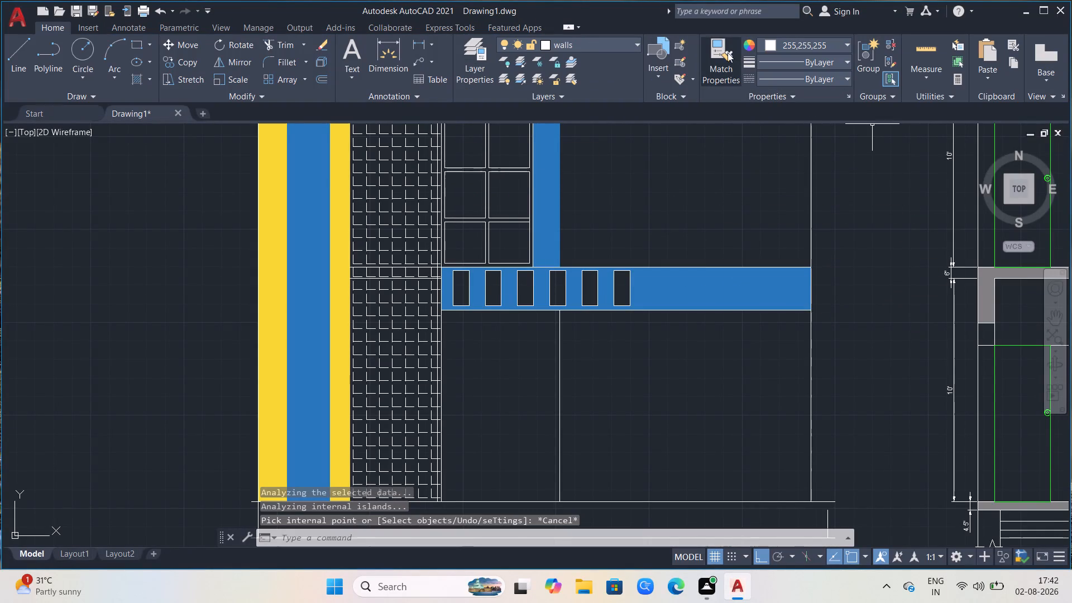
pyautogui.click(717, 52)
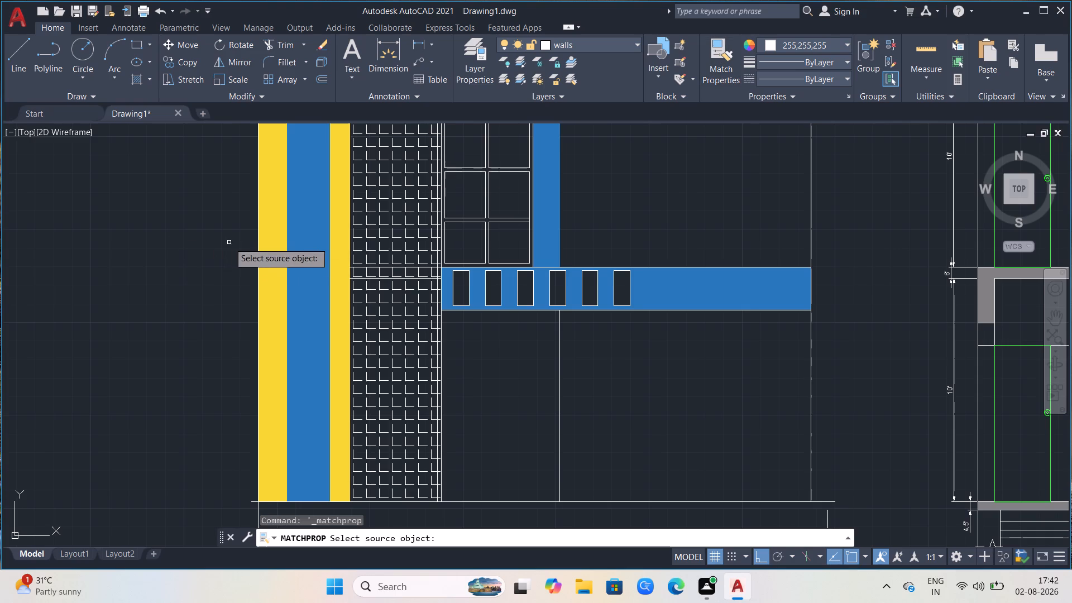
pyautogui.click(267, 252)
pyautogui.click(675, 289)
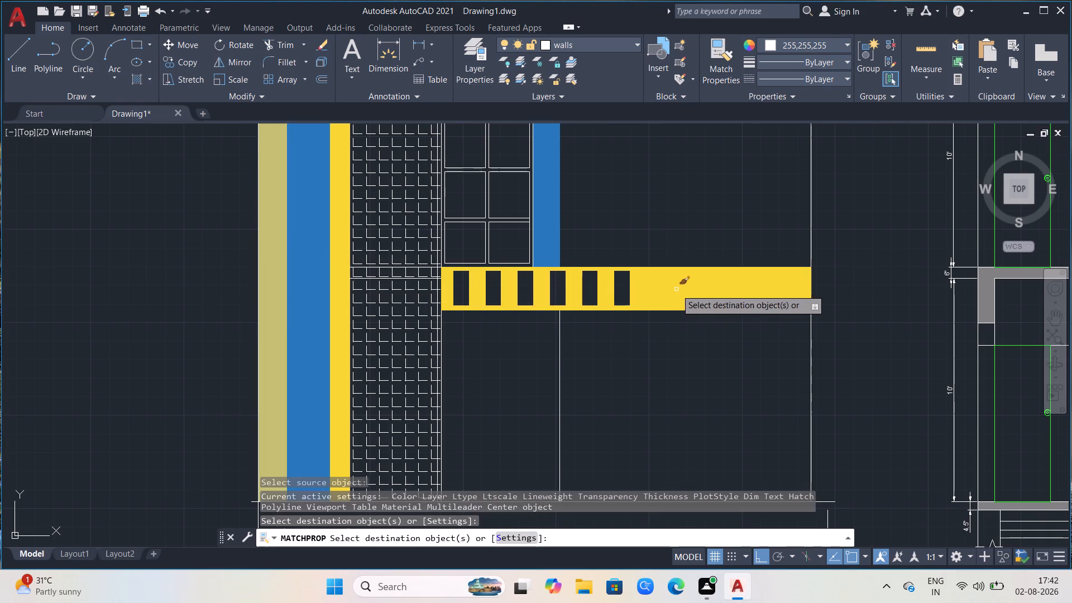
pyautogui.press('Escape')
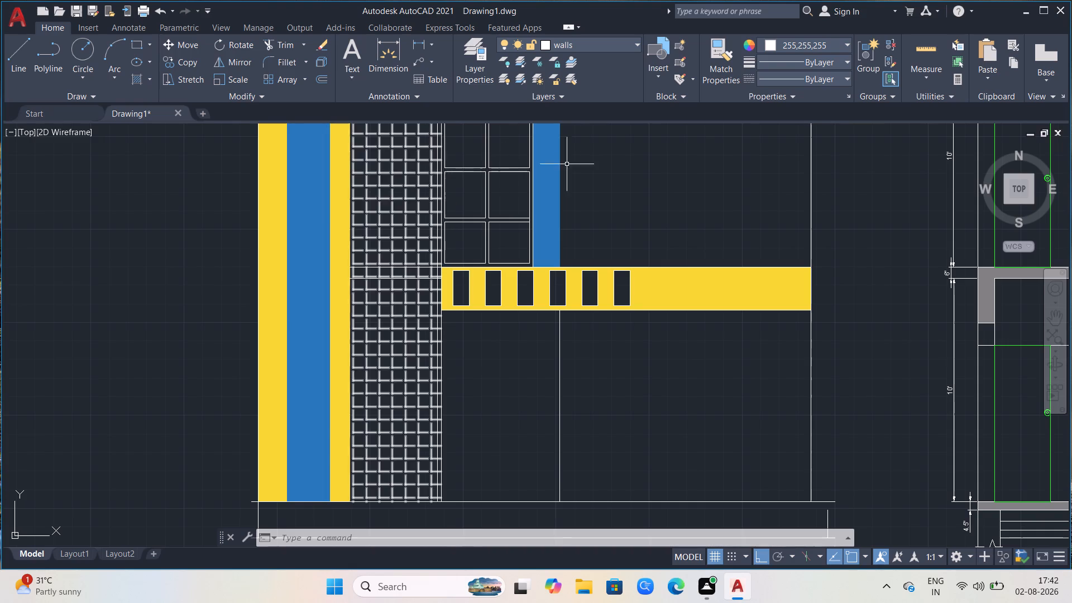
# Start a rectangle near the lower-right corner of the yellow floor-level band.
pyautogui.click(11, 55)
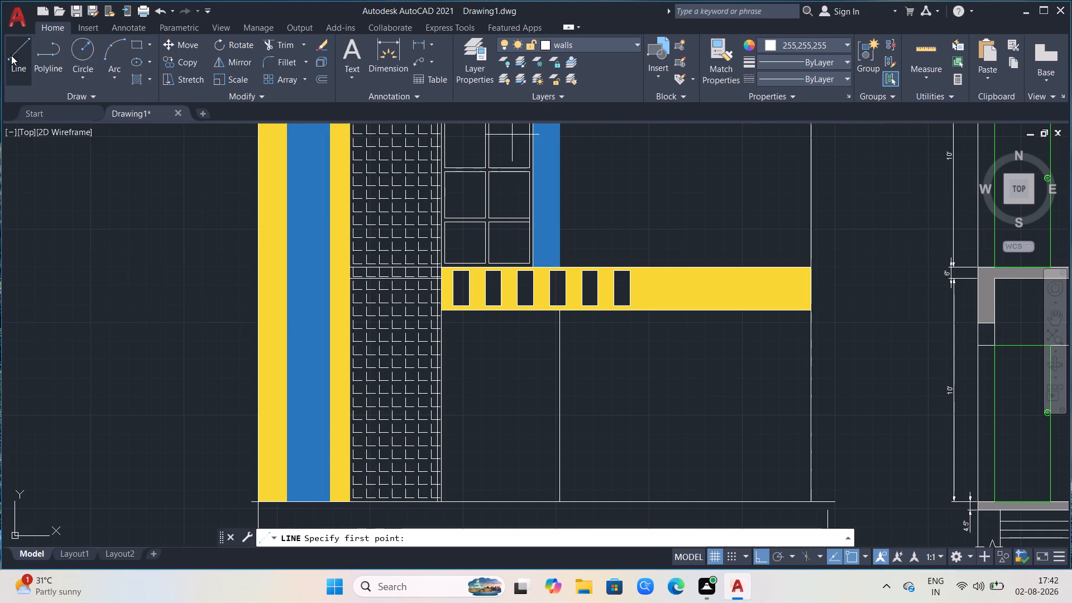
pyautogui.click(144, 47)
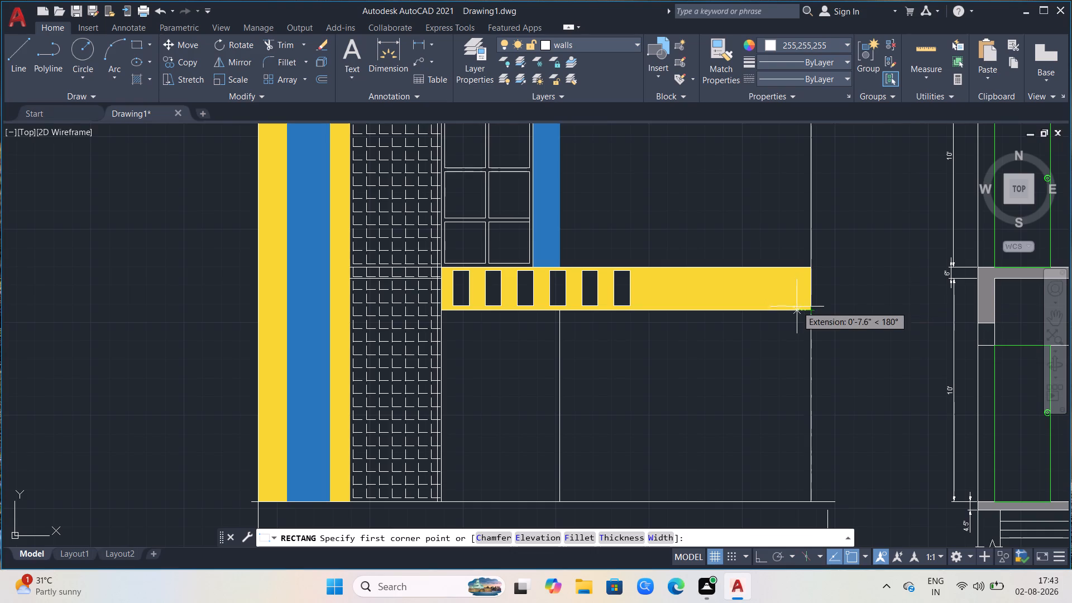
pyautogui.scroll(4, 798, 308)
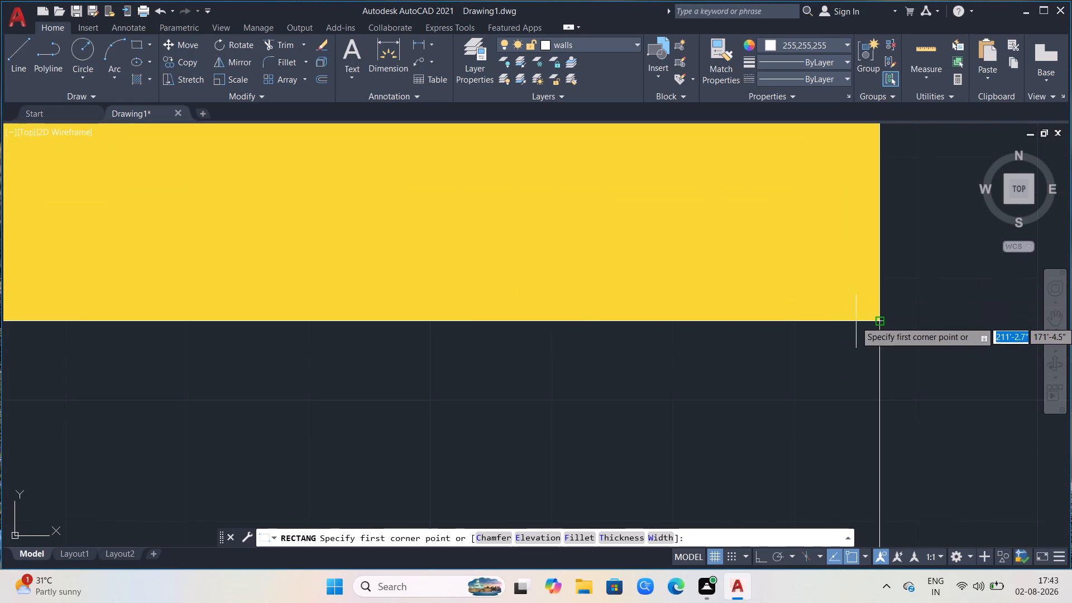
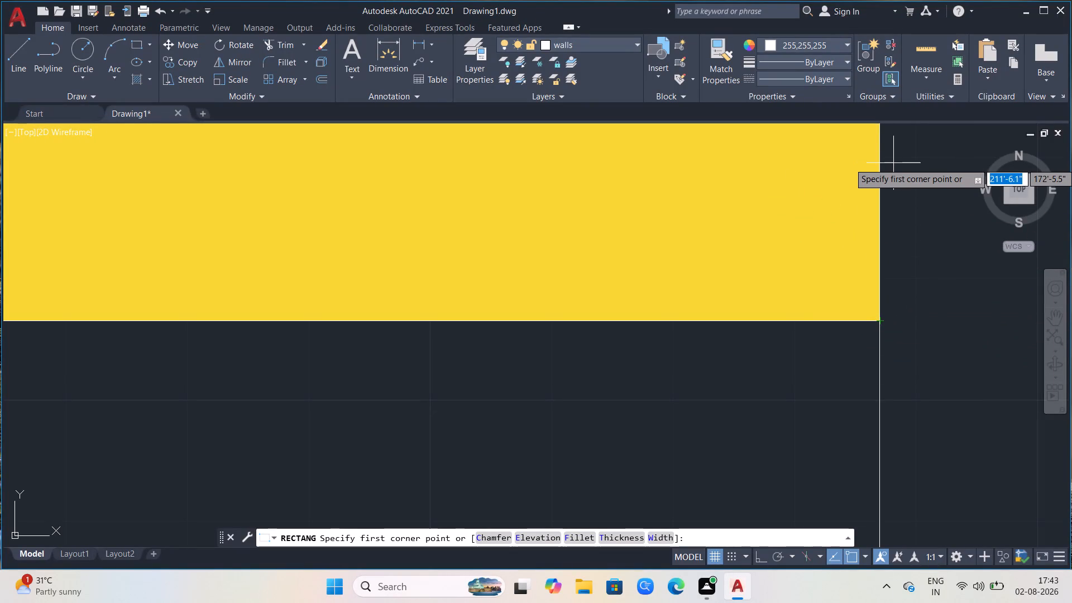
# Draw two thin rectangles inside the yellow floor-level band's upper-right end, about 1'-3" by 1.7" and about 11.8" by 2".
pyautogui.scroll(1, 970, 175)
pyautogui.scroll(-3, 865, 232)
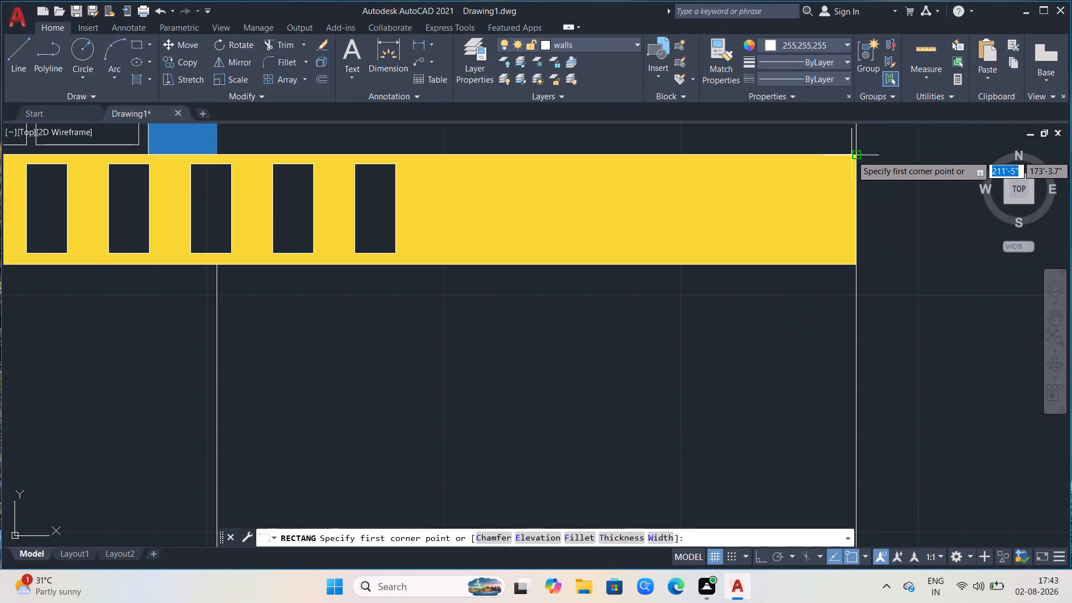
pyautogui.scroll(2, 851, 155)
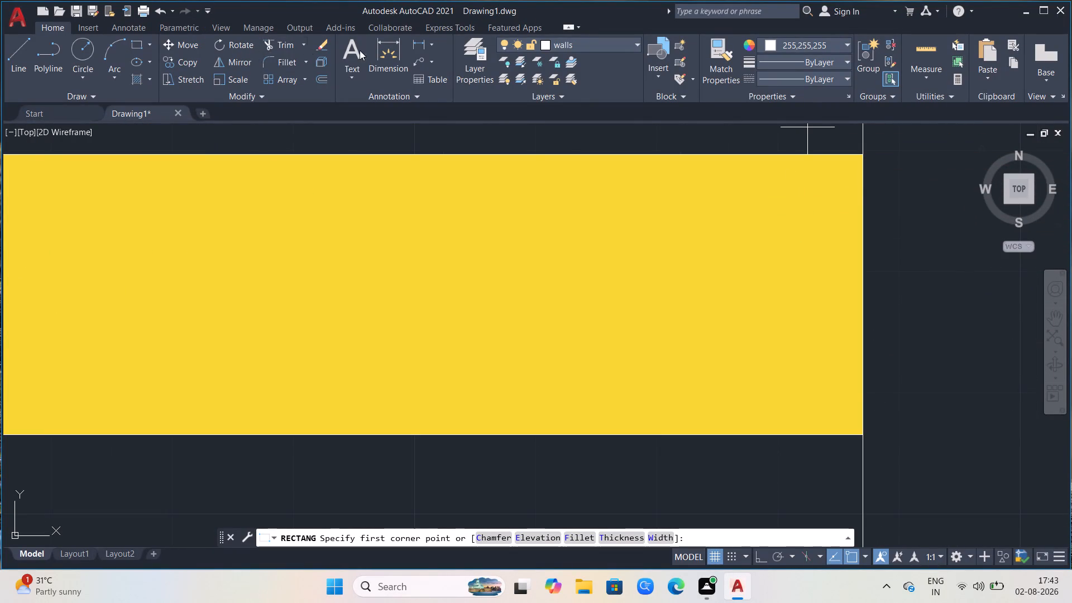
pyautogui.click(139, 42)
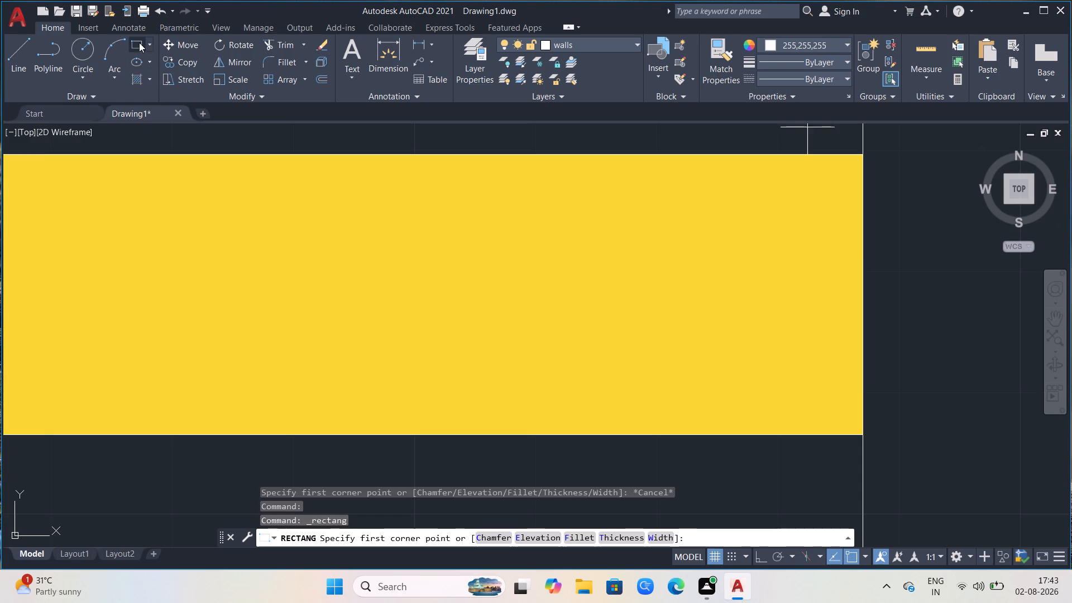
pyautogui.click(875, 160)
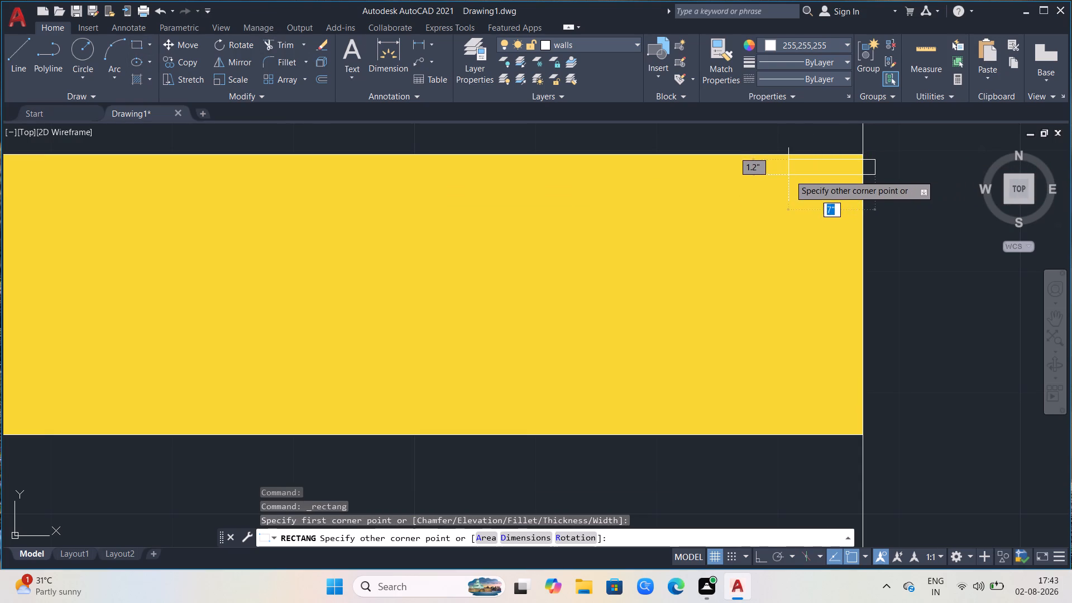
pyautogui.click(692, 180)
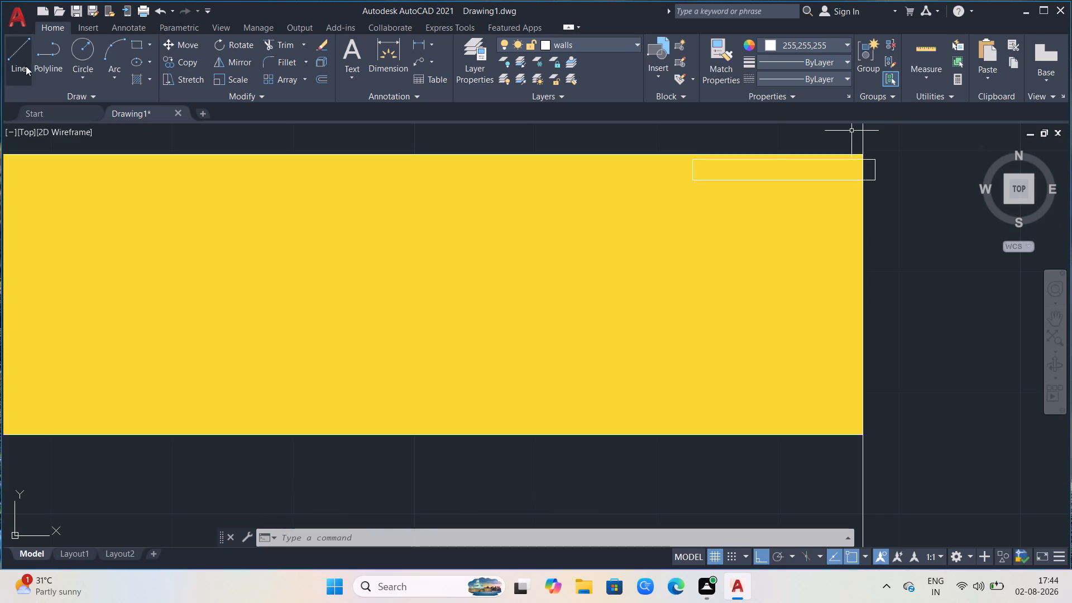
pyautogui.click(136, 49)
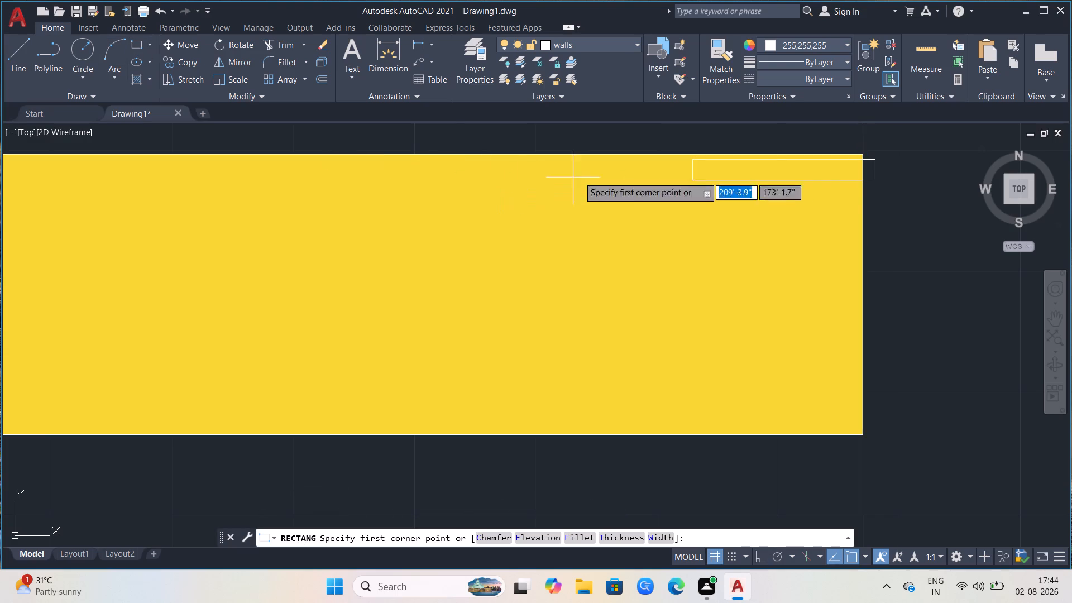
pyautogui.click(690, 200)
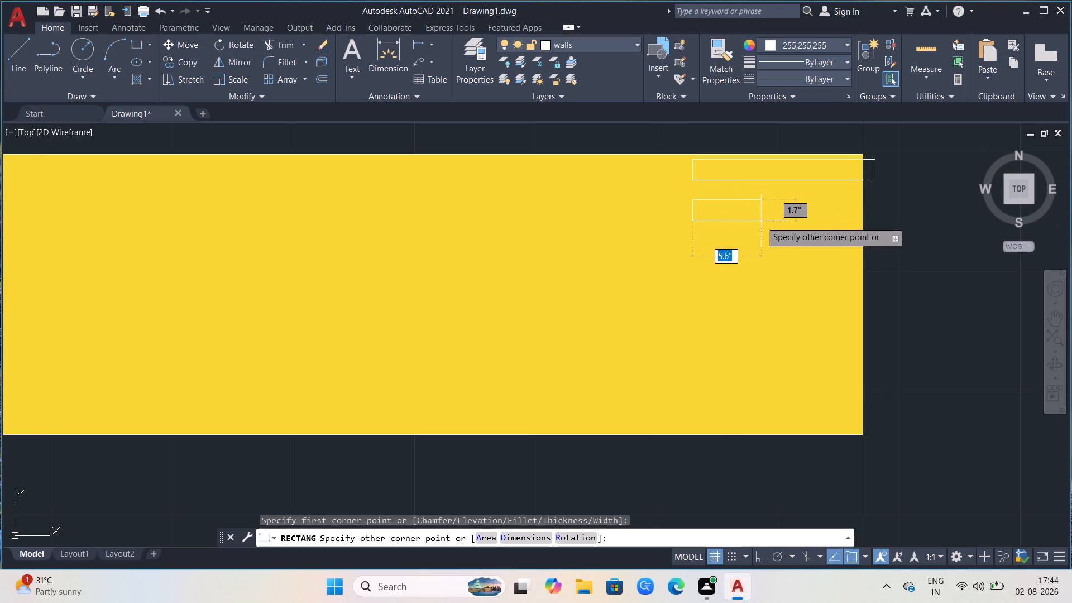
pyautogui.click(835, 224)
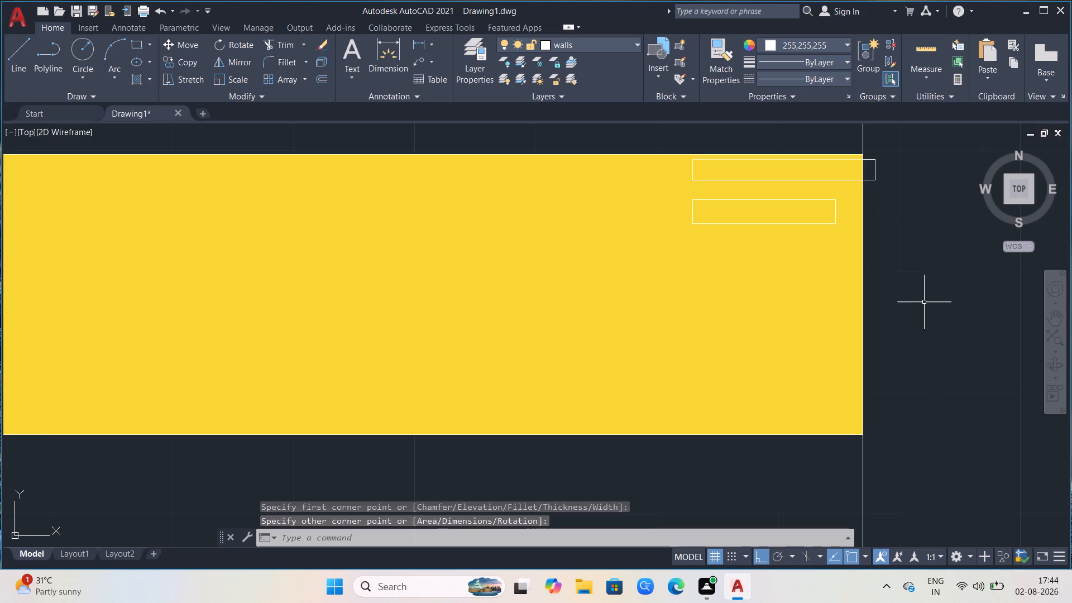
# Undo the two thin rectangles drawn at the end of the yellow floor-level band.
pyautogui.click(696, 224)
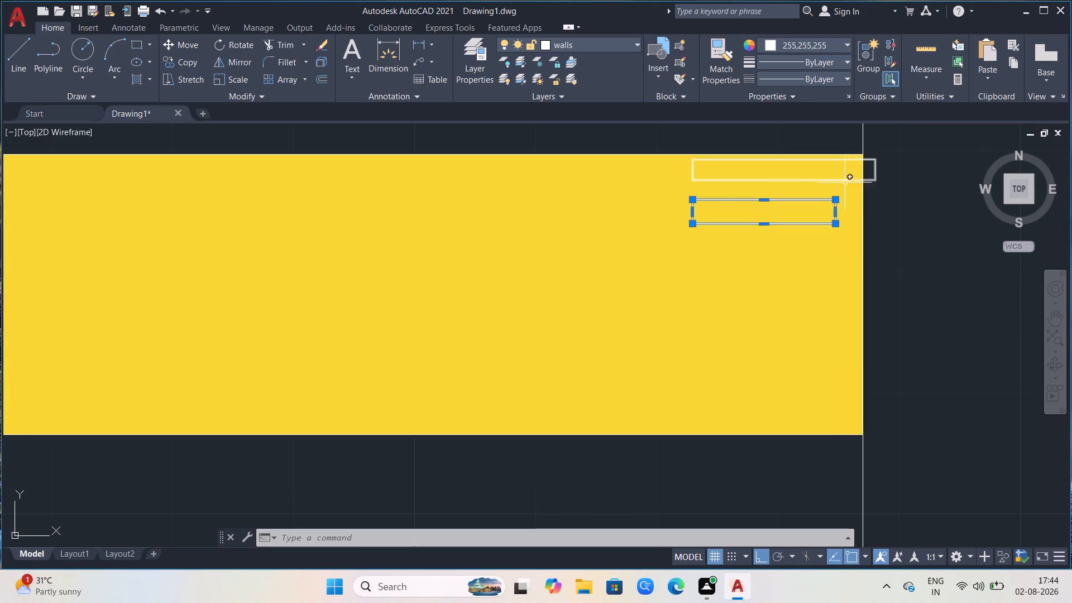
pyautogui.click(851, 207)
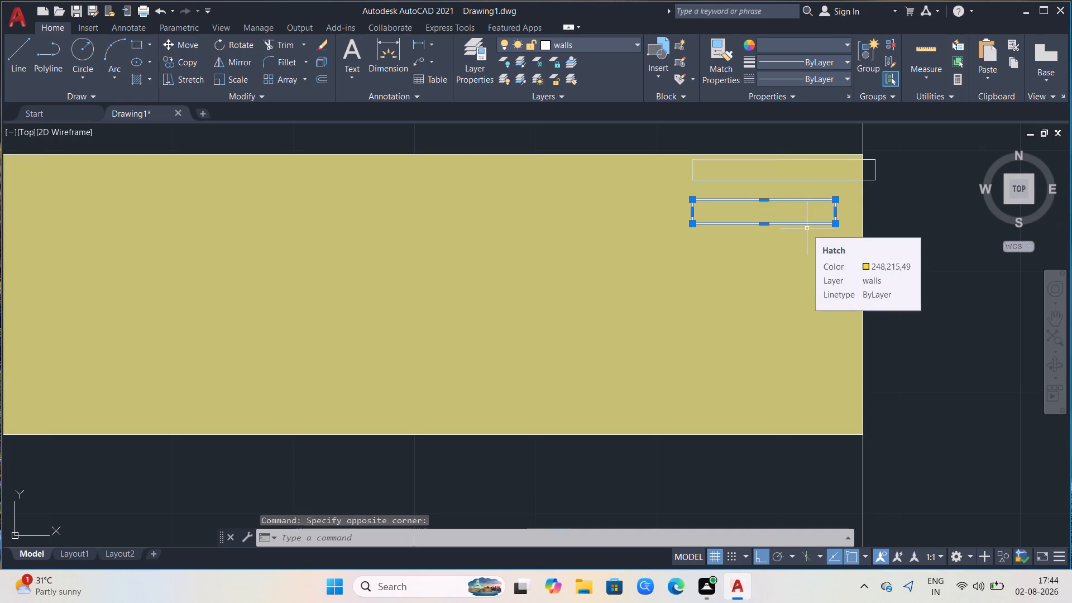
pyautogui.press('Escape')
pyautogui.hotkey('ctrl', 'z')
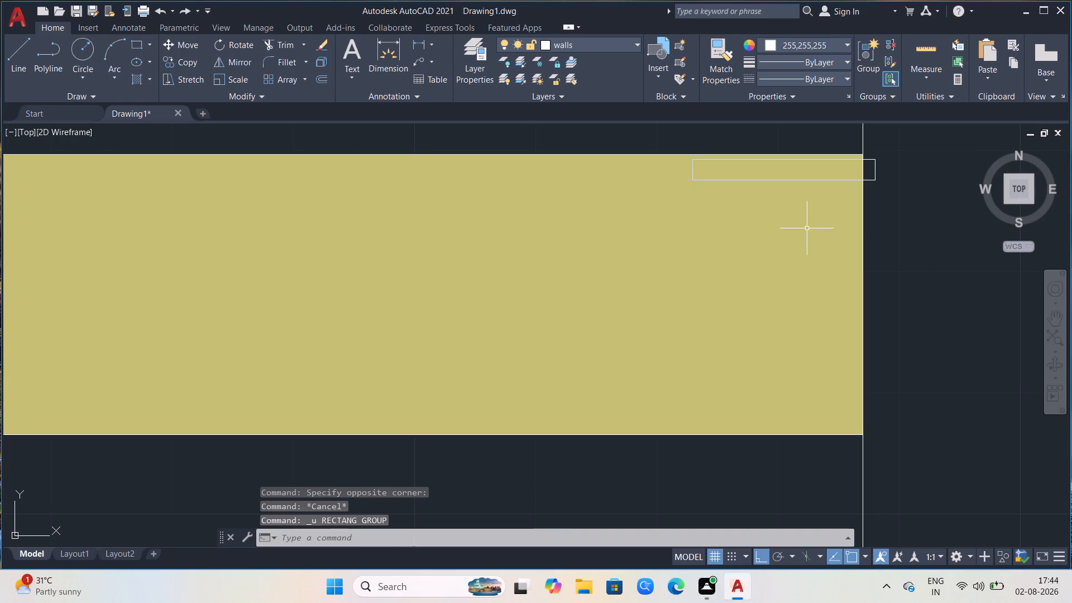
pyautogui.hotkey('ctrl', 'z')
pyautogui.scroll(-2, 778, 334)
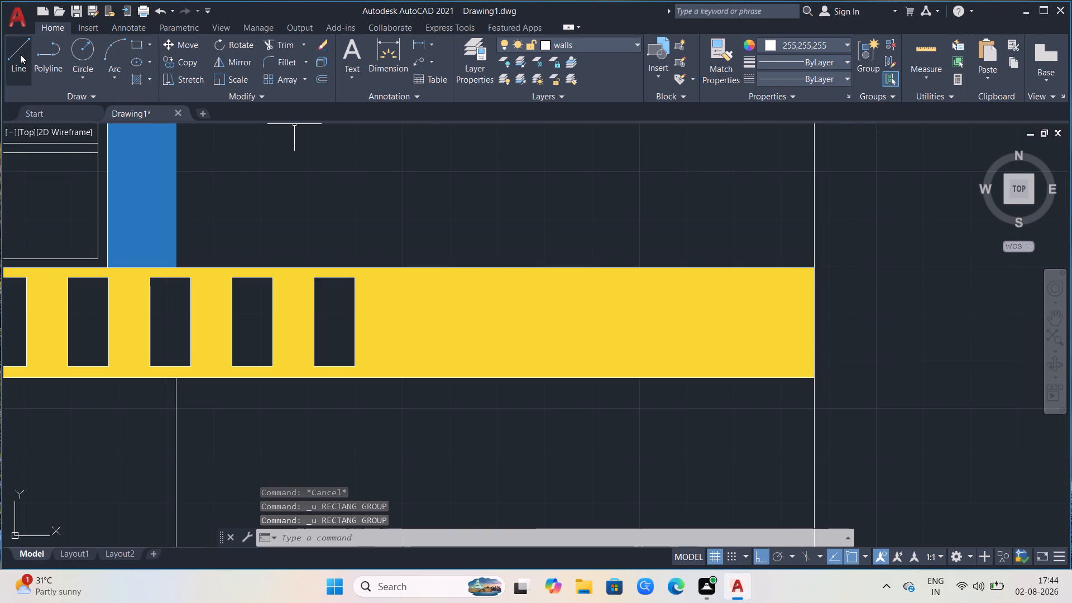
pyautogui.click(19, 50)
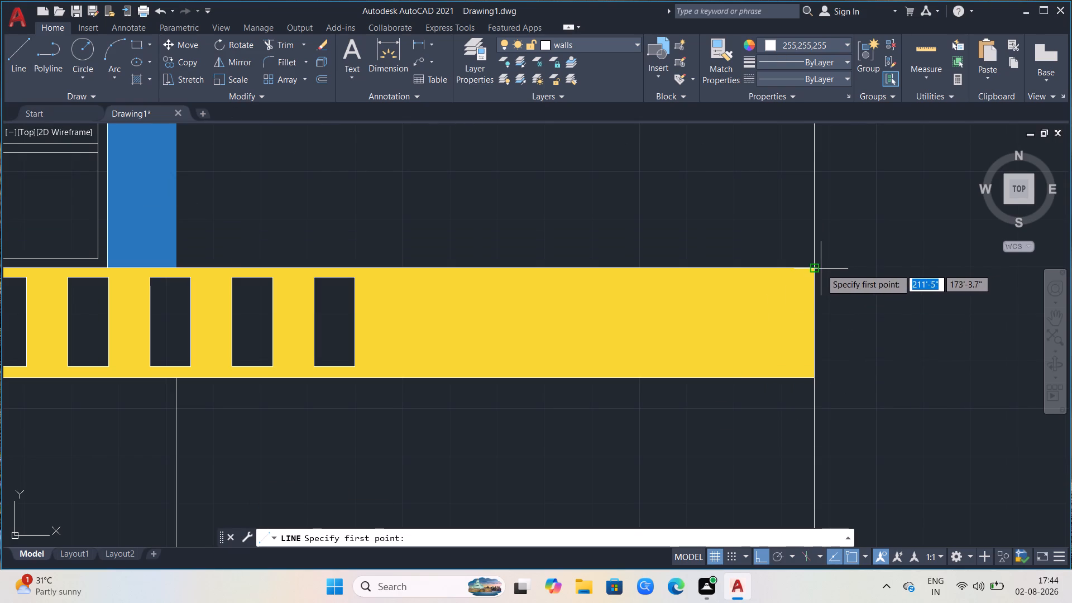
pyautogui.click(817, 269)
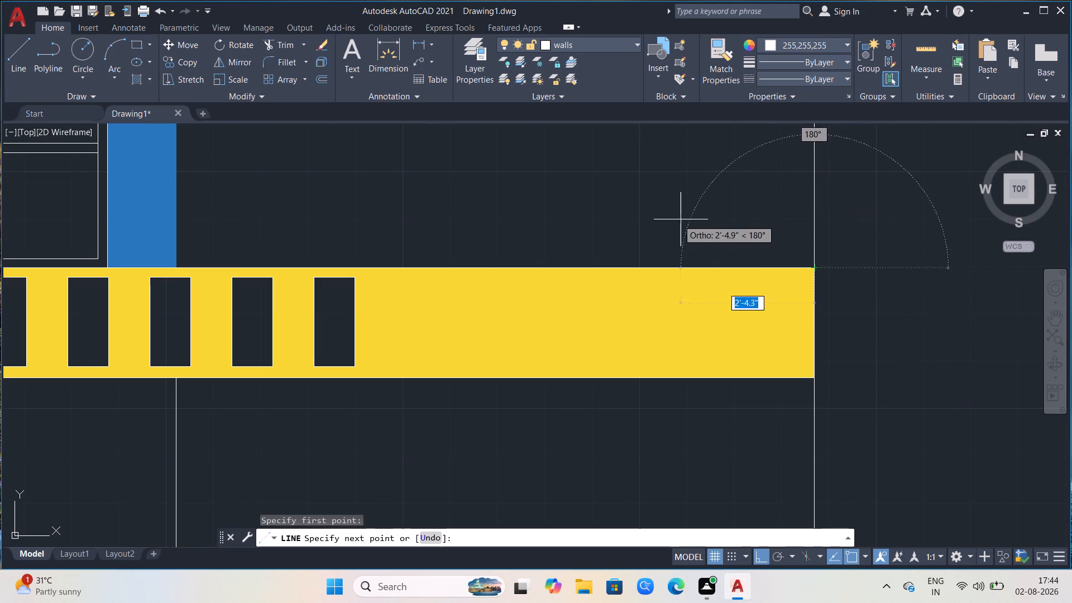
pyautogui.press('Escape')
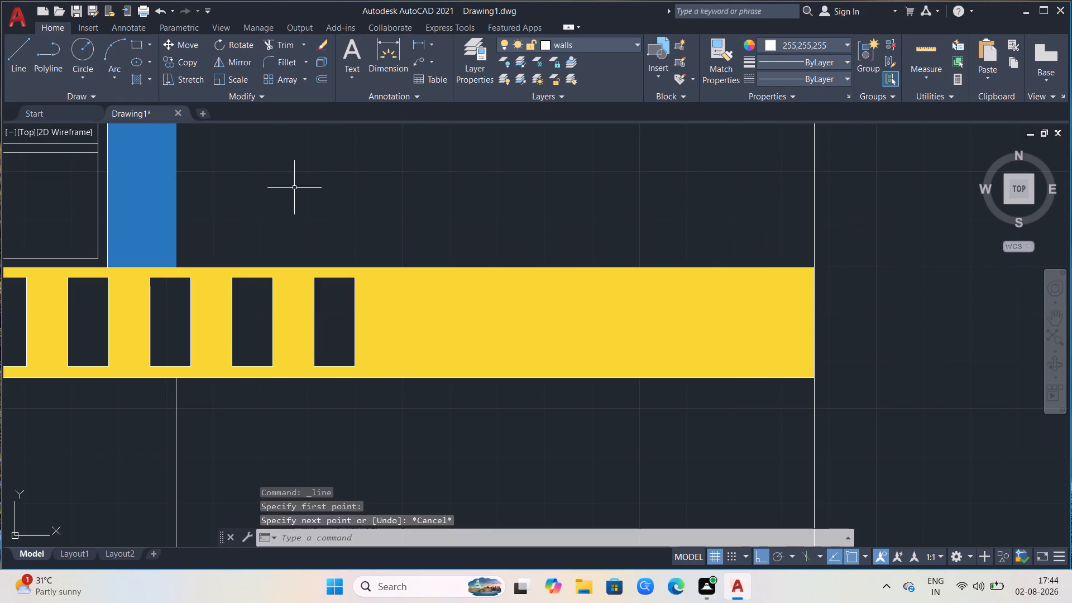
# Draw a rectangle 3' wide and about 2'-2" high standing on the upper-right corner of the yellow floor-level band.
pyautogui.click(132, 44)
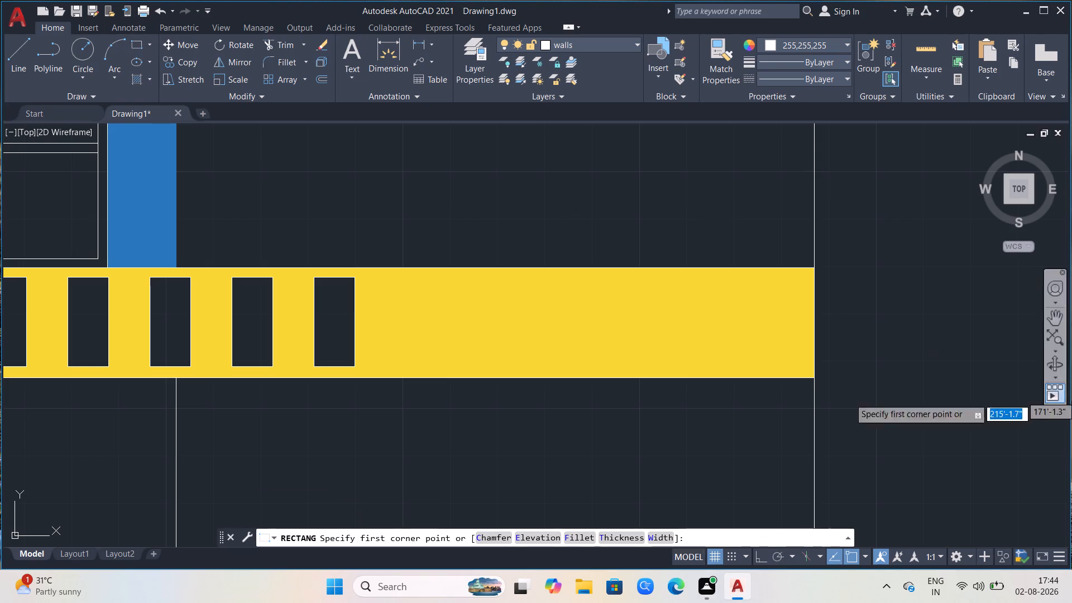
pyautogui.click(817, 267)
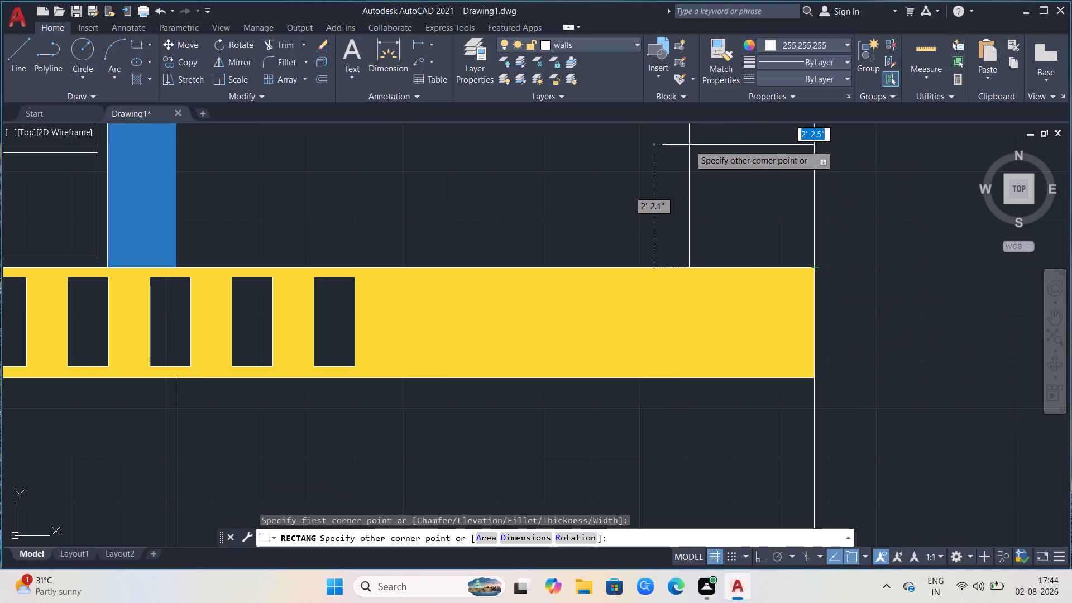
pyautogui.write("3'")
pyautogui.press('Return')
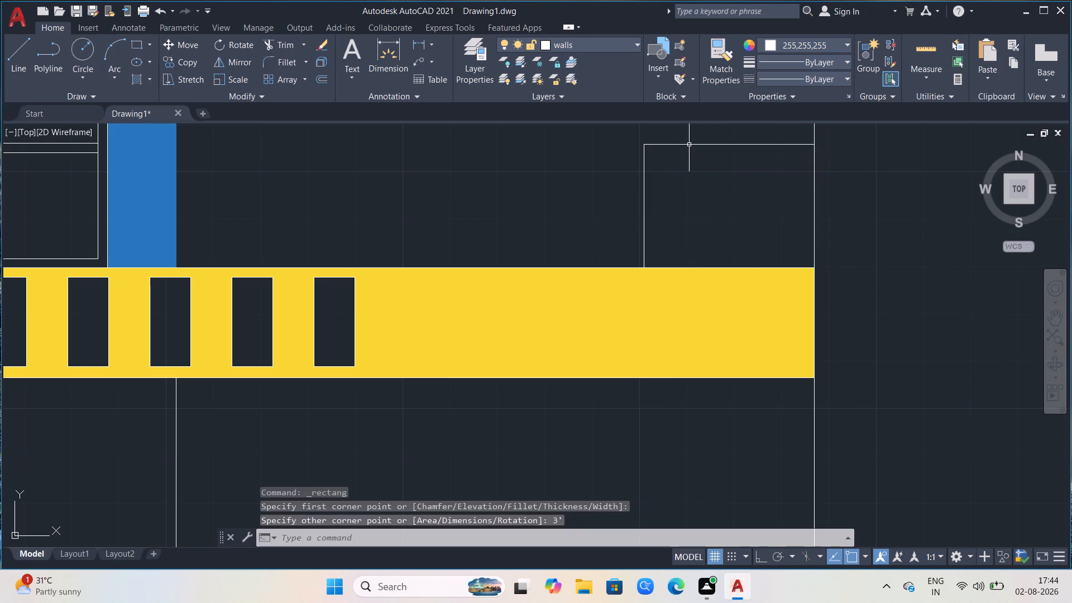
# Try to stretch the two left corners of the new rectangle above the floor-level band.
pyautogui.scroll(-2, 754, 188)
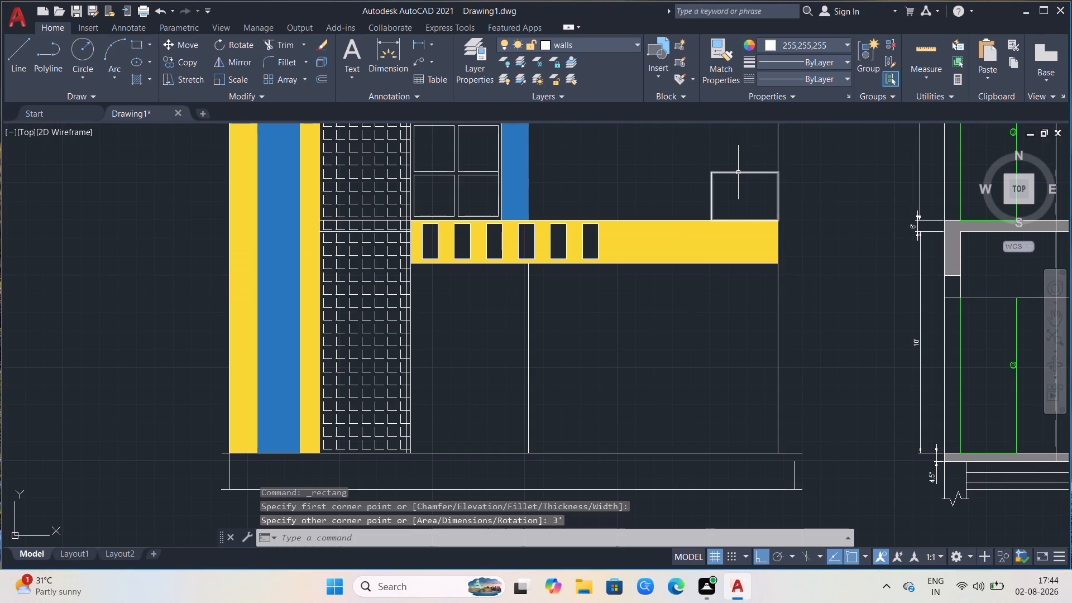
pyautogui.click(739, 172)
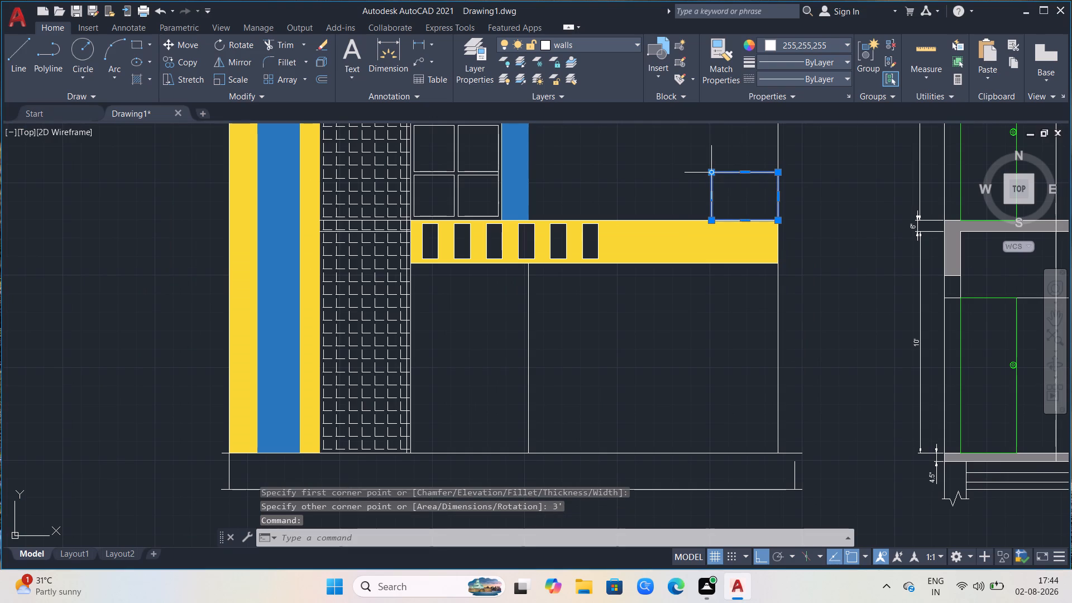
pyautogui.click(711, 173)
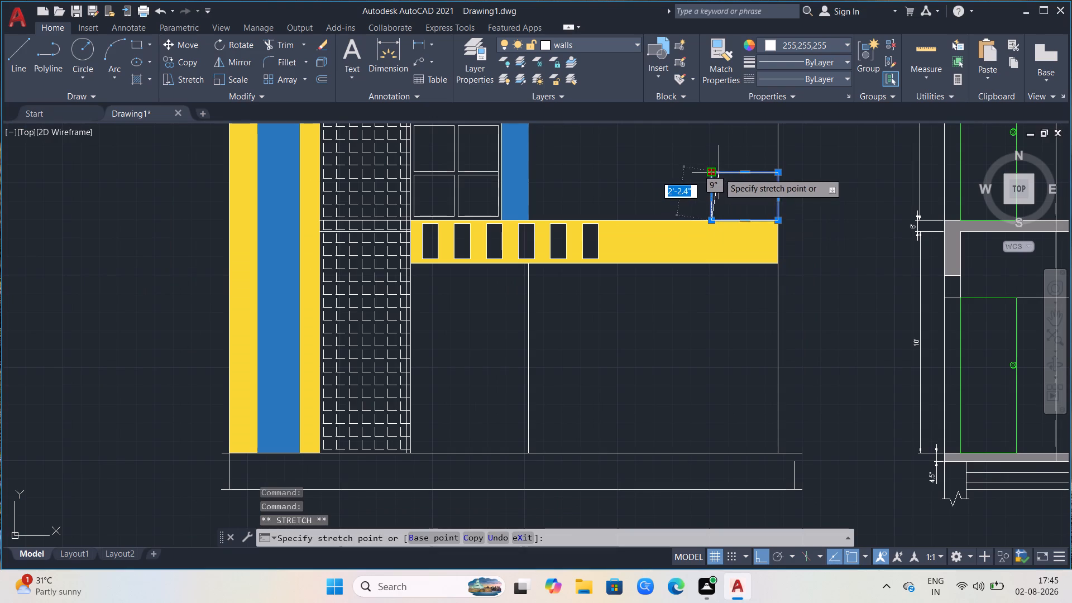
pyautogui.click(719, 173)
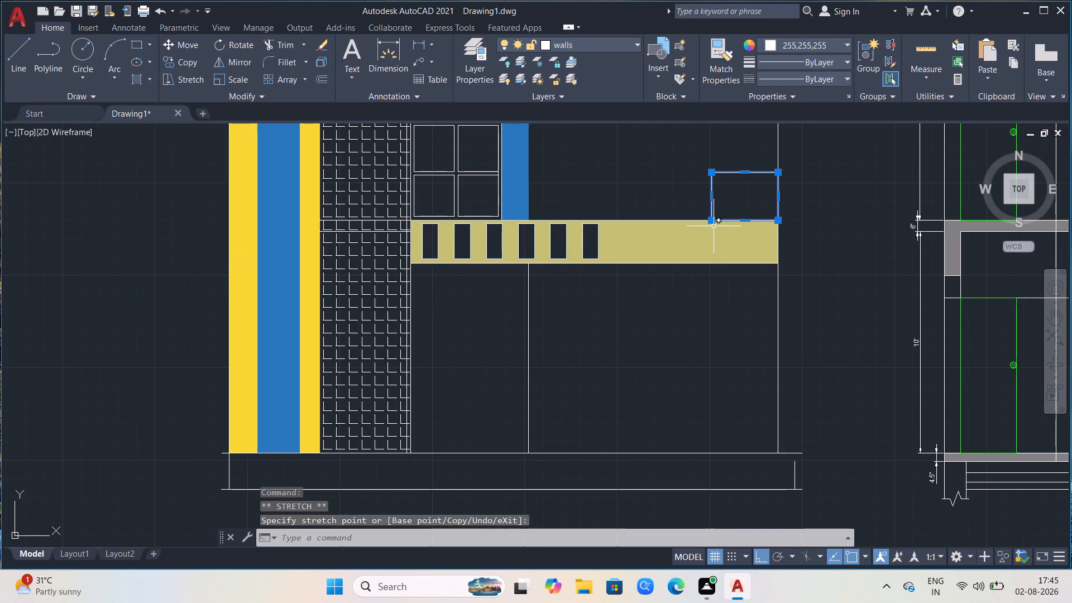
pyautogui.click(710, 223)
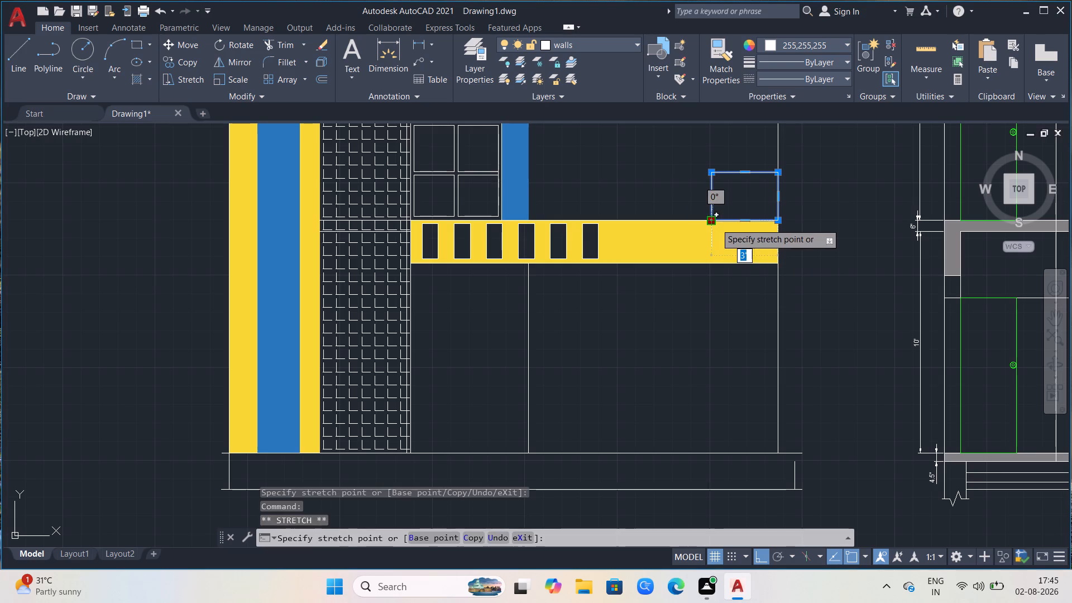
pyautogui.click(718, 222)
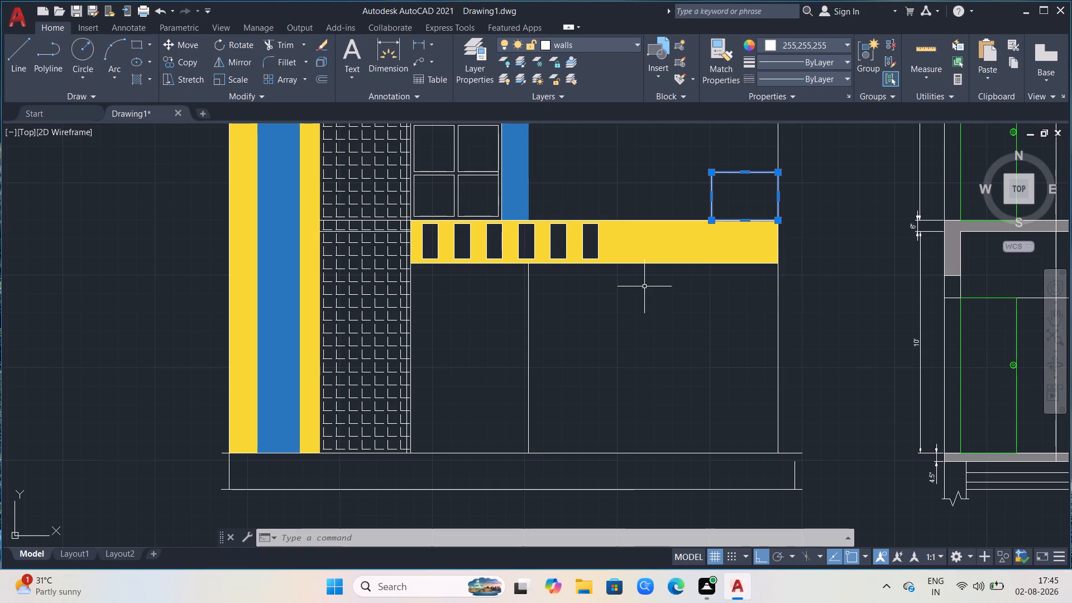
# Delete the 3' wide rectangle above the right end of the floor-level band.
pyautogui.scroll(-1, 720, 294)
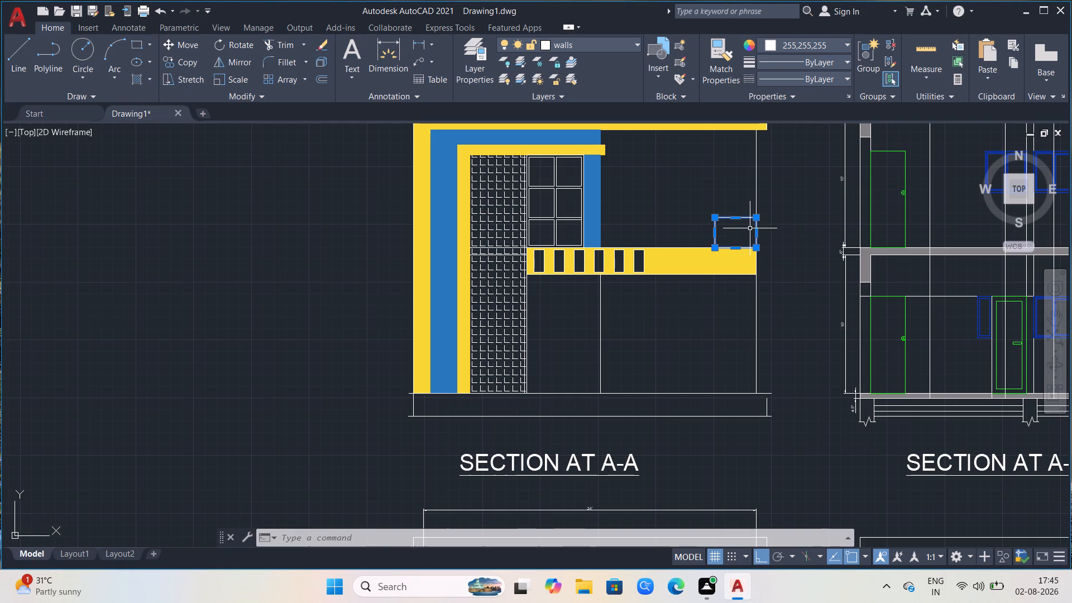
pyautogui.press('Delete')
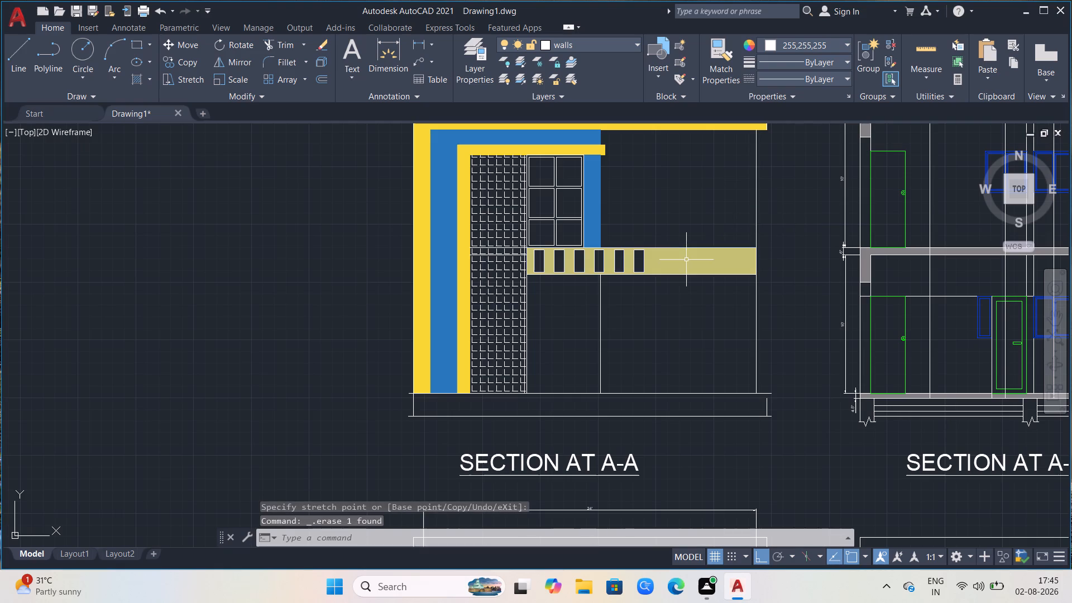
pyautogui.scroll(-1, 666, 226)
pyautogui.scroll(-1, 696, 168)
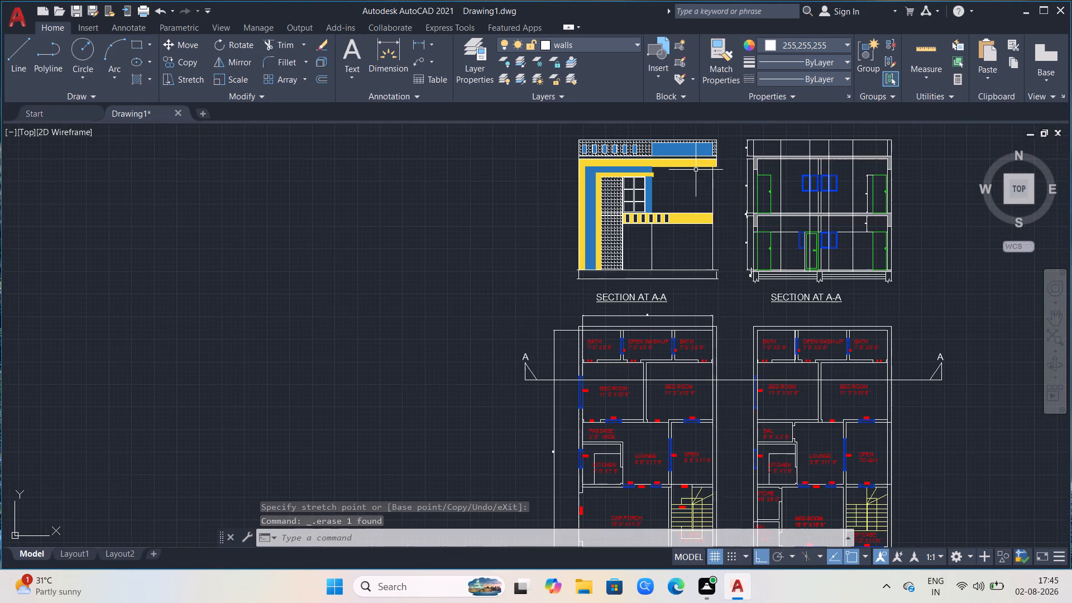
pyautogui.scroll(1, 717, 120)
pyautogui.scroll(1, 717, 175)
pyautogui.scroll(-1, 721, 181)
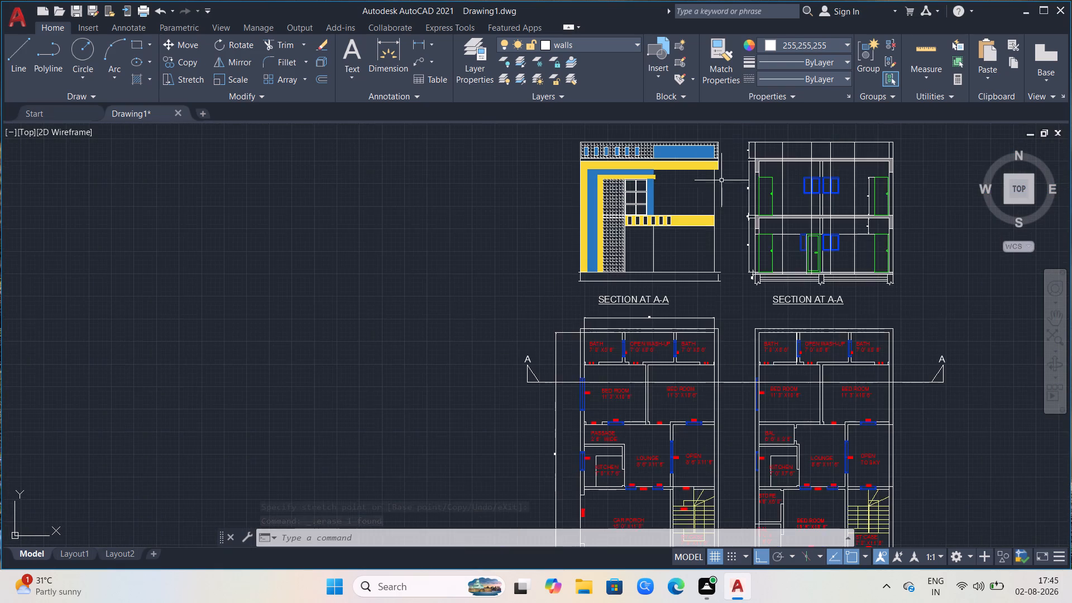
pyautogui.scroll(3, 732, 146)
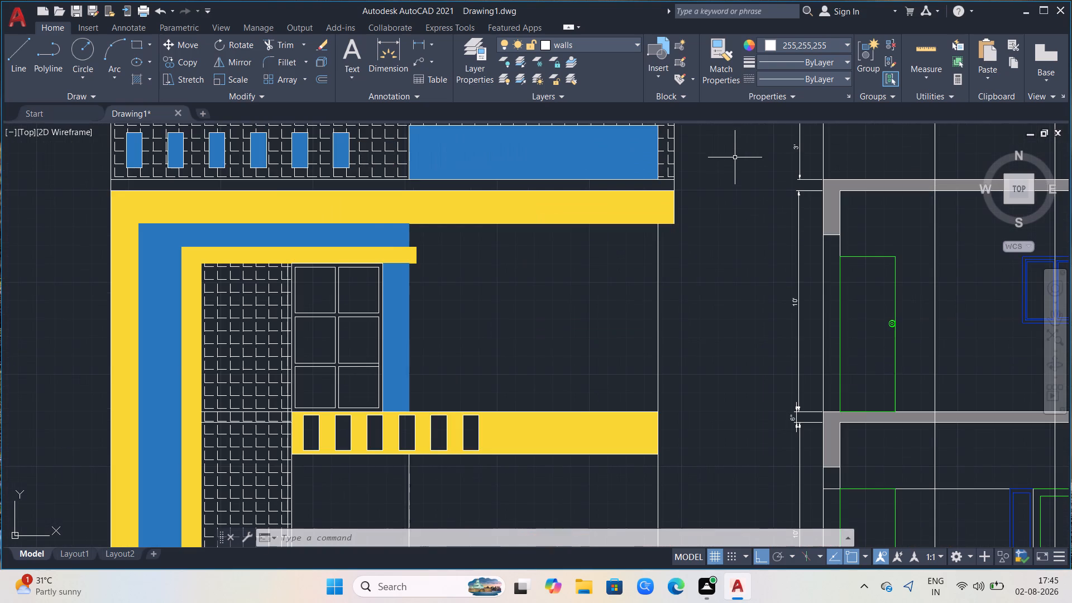
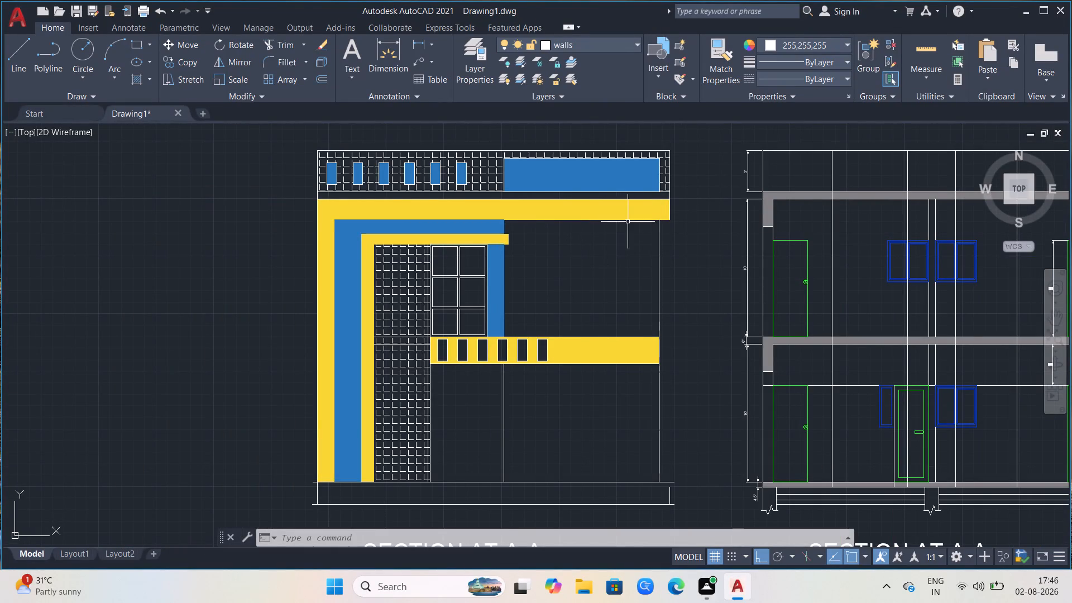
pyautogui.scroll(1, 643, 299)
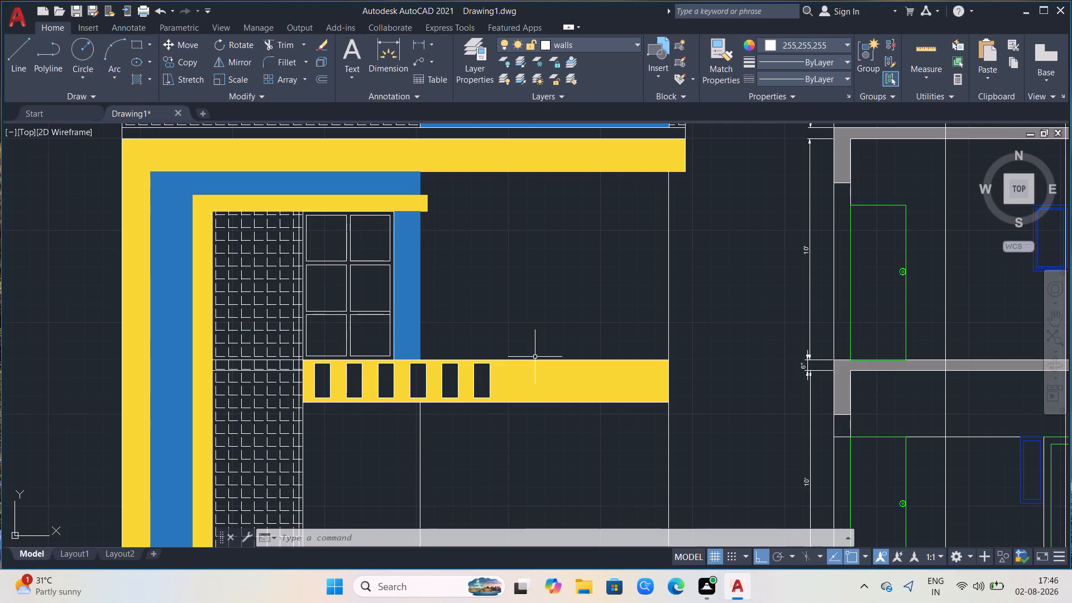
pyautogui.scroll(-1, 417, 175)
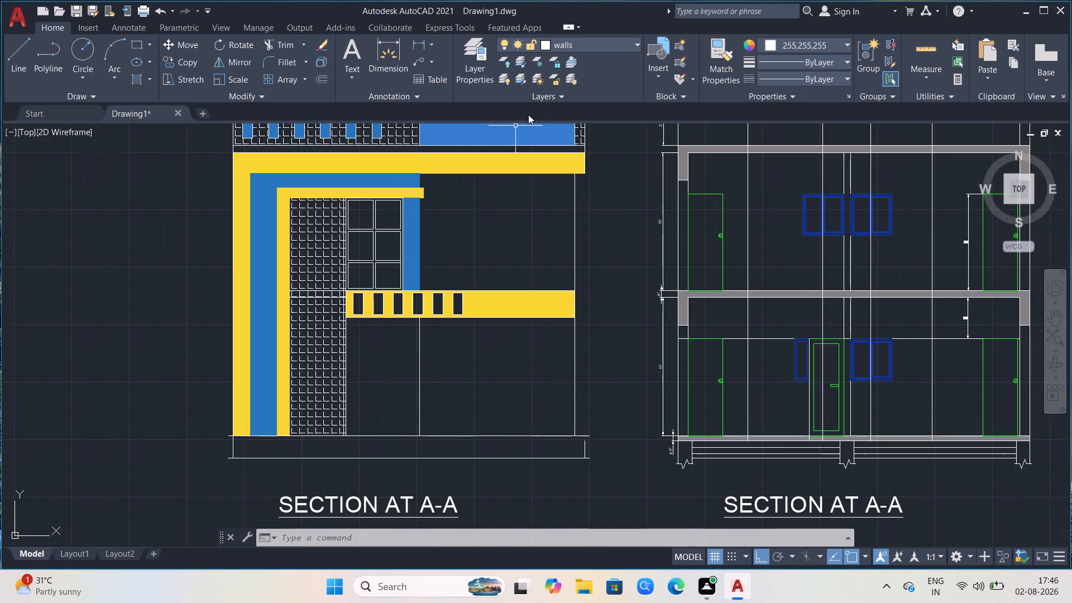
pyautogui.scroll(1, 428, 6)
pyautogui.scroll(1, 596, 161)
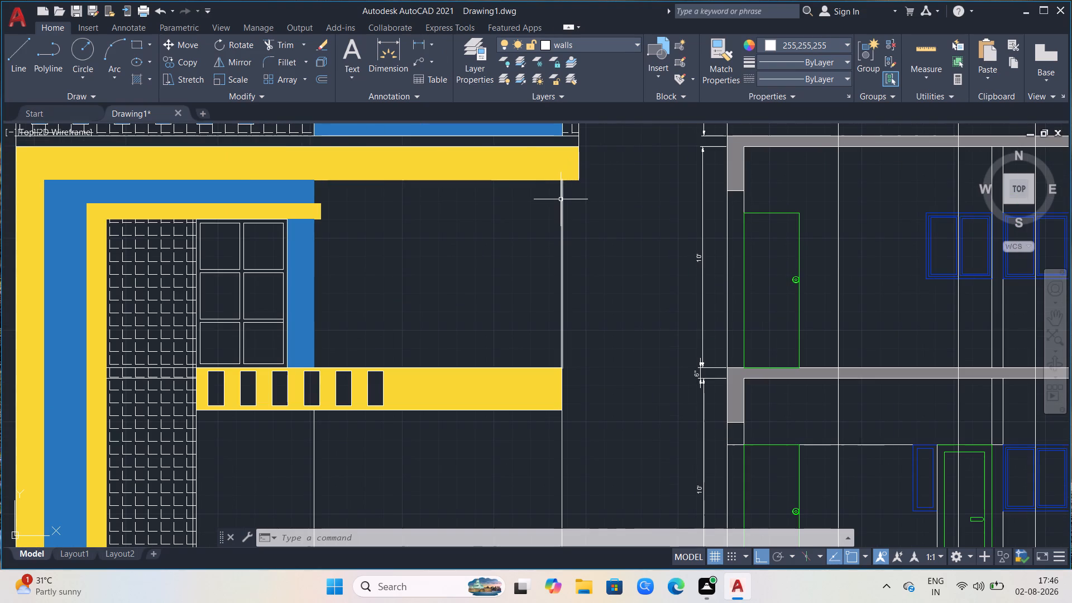
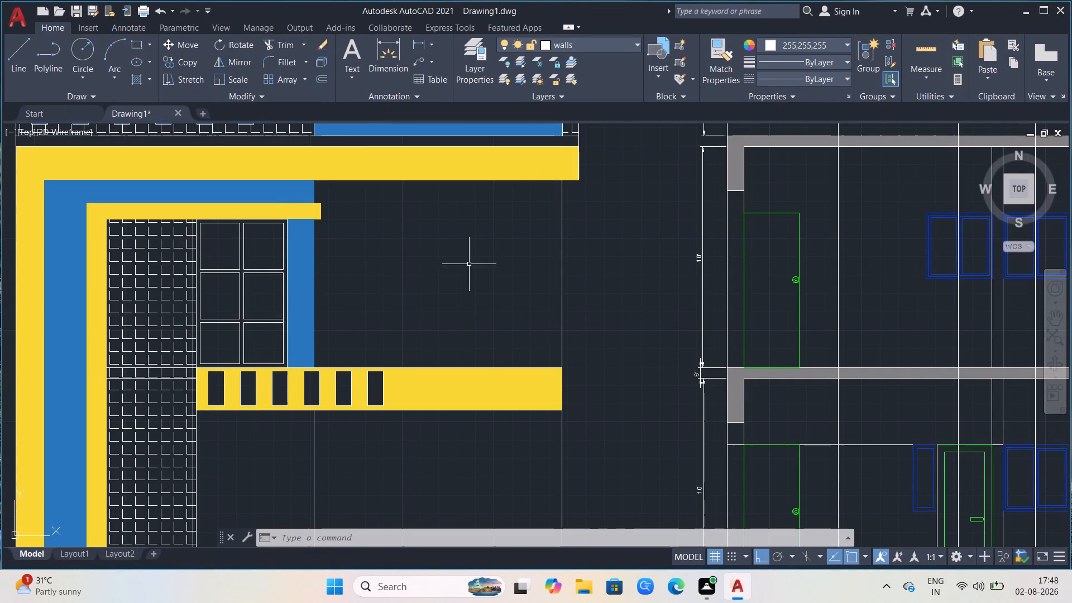
# Examine the coloured front elevation alongside the section drawing and the floor plans below.
pyautogui.scroll(-1, 317, 298)
pyautogui.scroll(1, 125, 419)
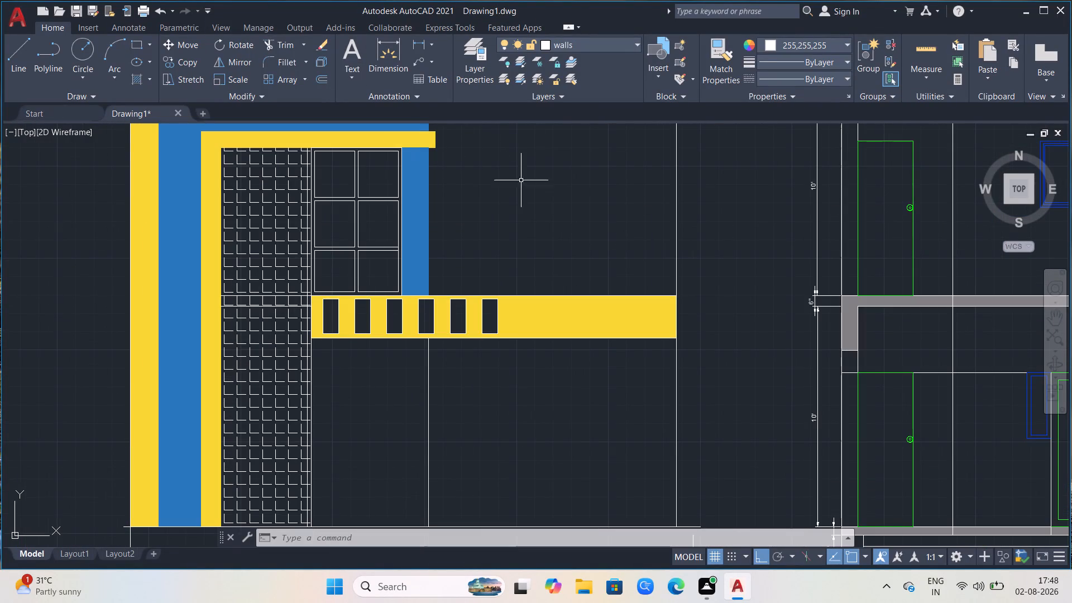
pyautogui.scroll(1, 376, 233)
pyautogui.scroll(-1, 386, 240)
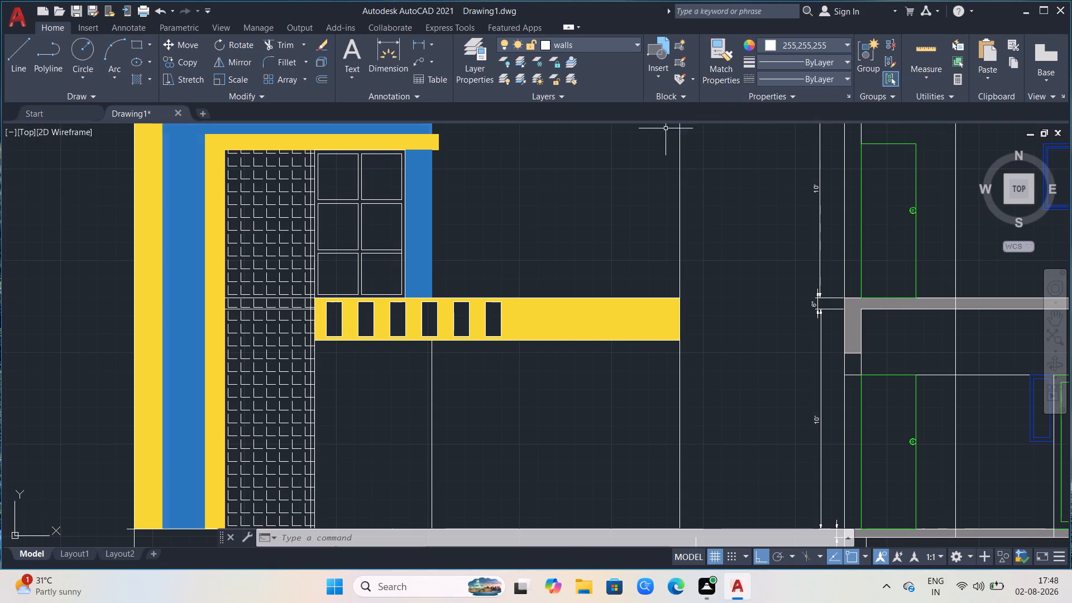
pyautogui.scroll(-1, 666, 130)
pyautogui.scroll(-2, 701, 165)
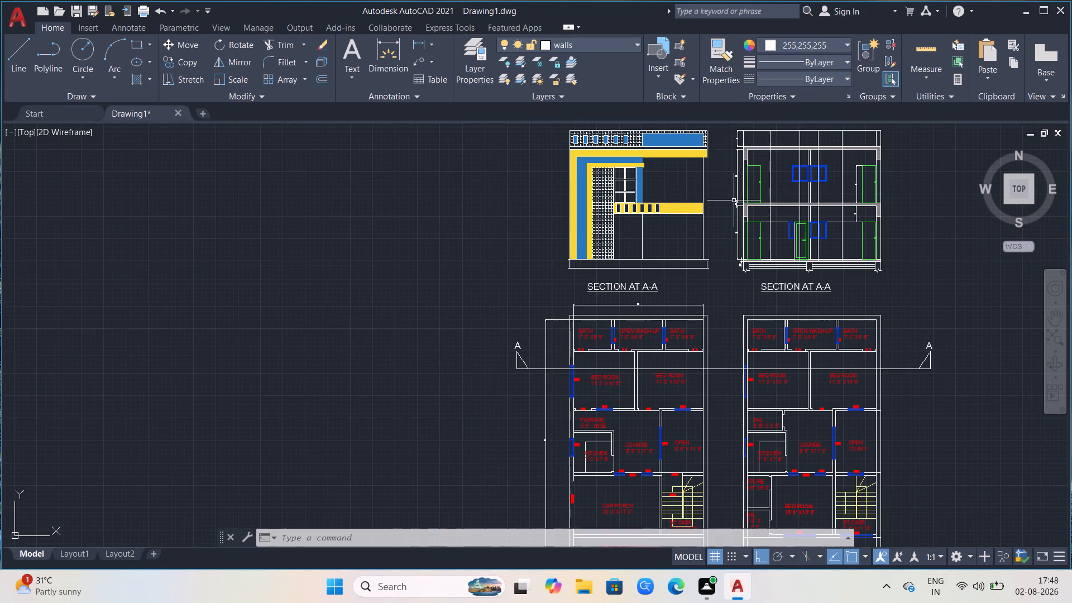
pyautogui.scroll(-2, 205, 229)
pyautogui.scroll(2, 312, 154)
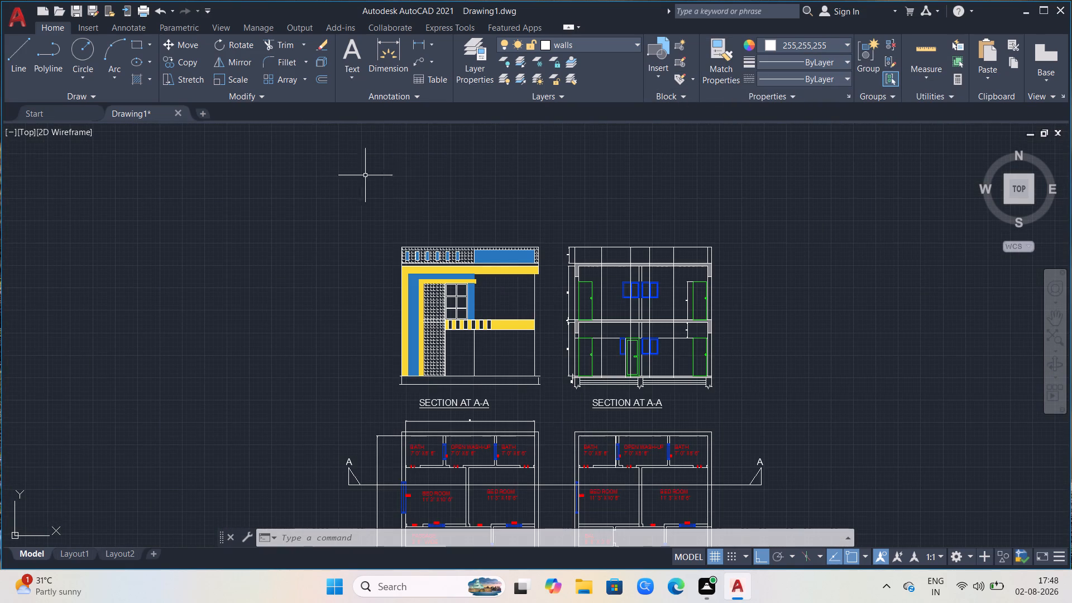
pyautogui.scroll(-1, 405, 384)
pyautogui.scroll(3, 434, 358)
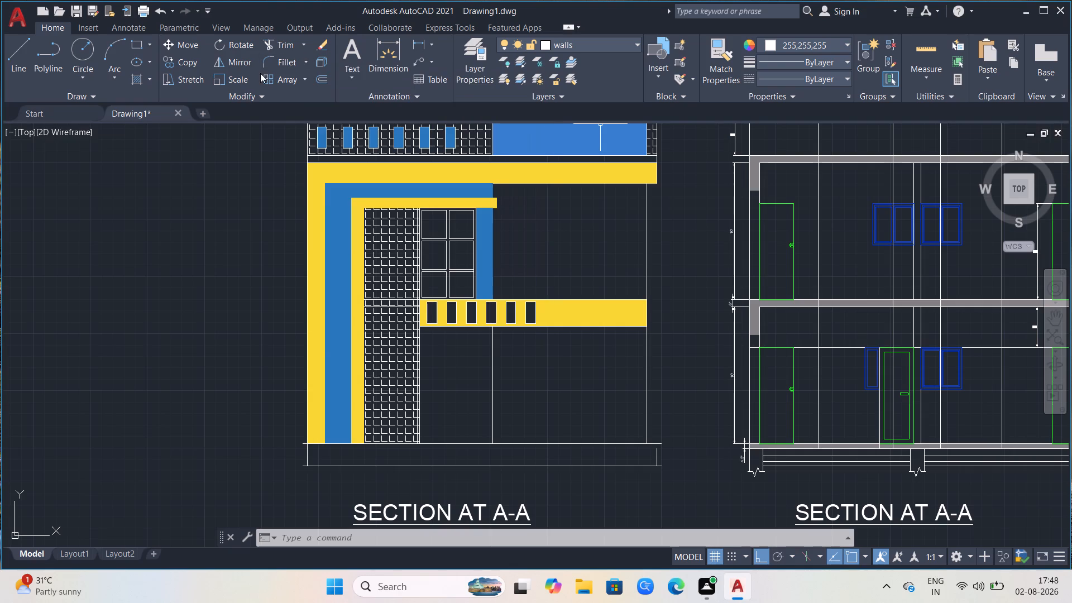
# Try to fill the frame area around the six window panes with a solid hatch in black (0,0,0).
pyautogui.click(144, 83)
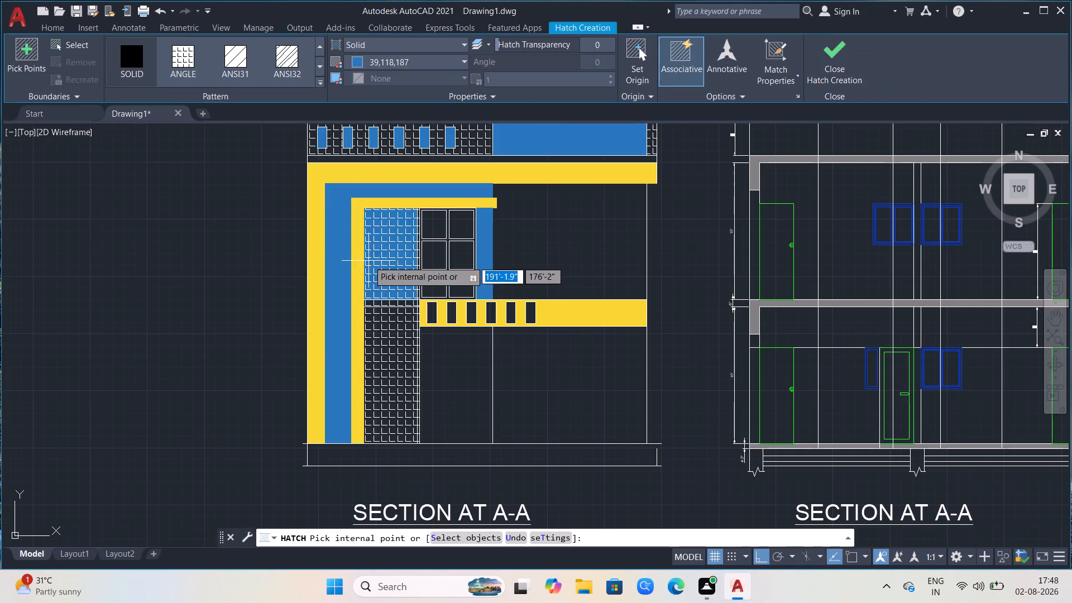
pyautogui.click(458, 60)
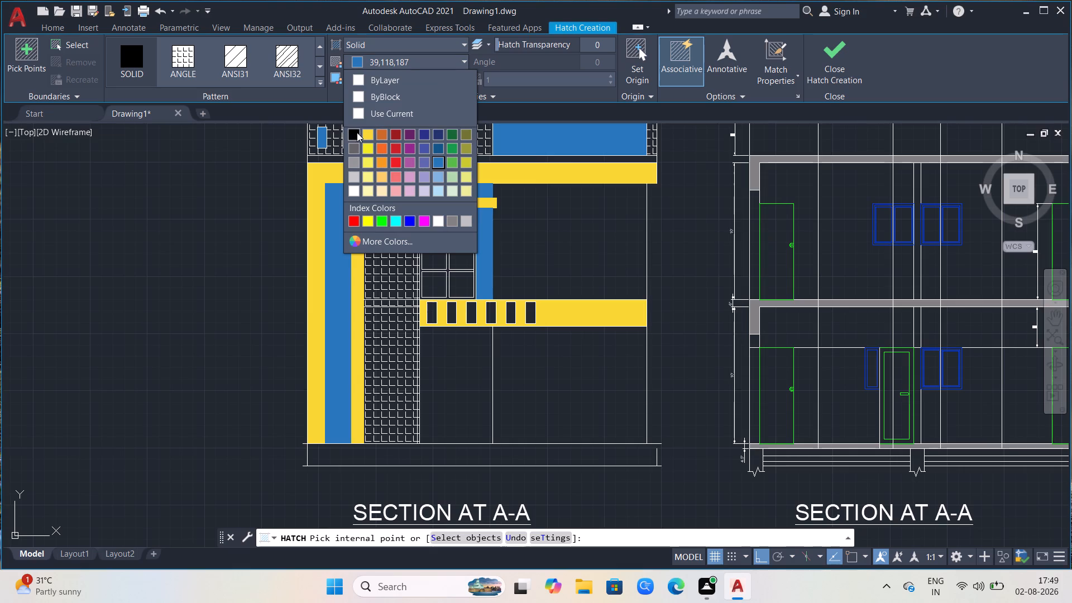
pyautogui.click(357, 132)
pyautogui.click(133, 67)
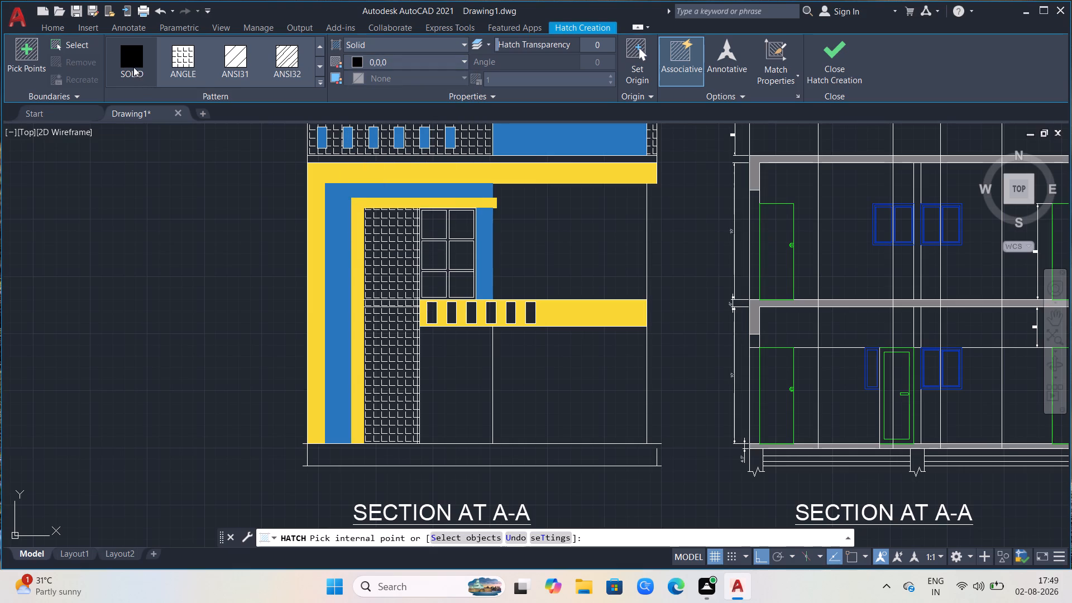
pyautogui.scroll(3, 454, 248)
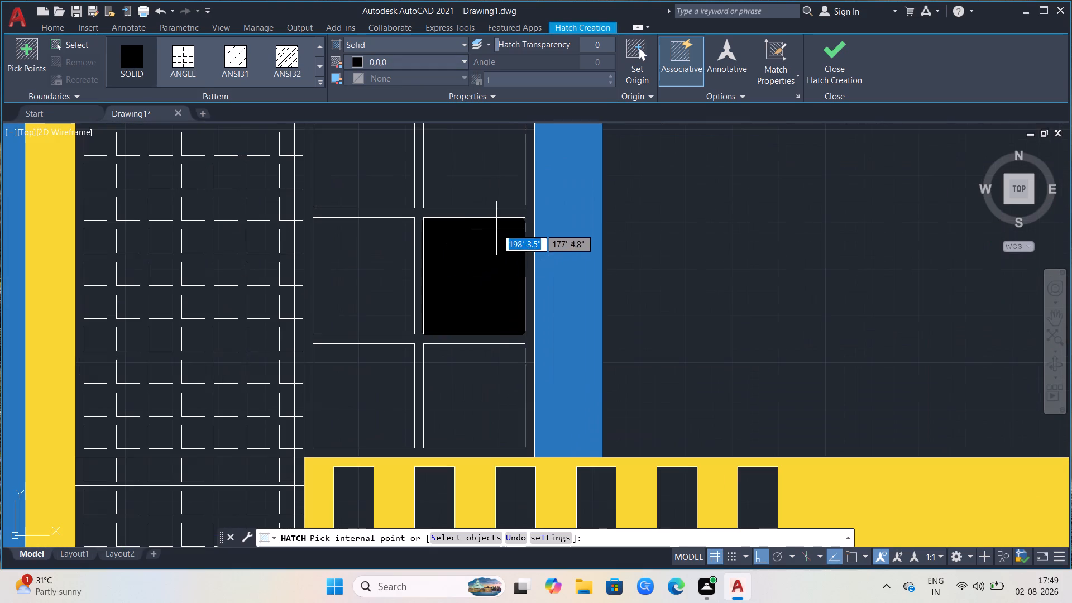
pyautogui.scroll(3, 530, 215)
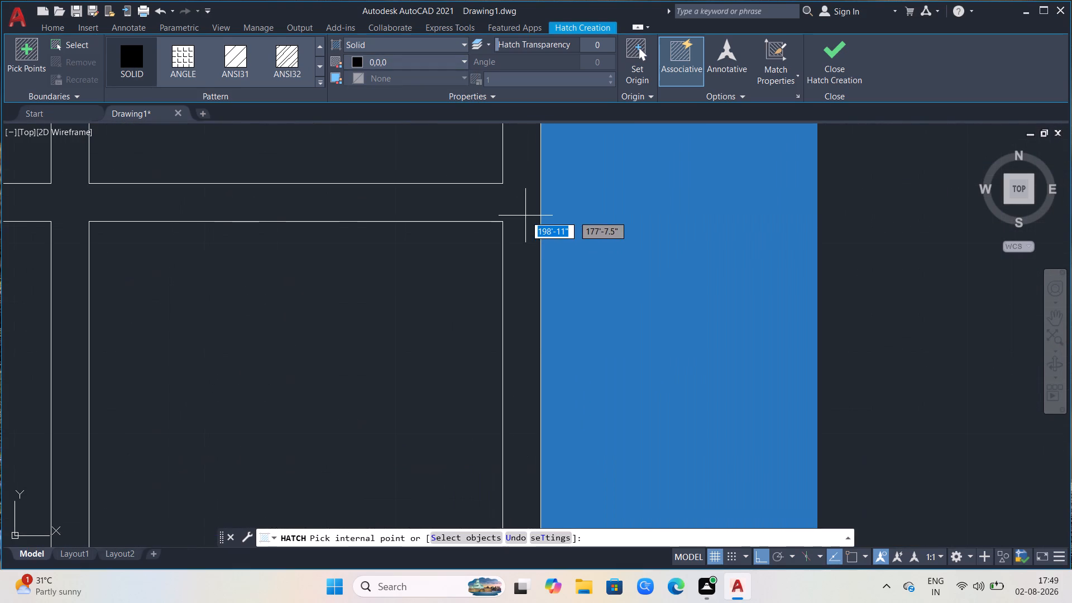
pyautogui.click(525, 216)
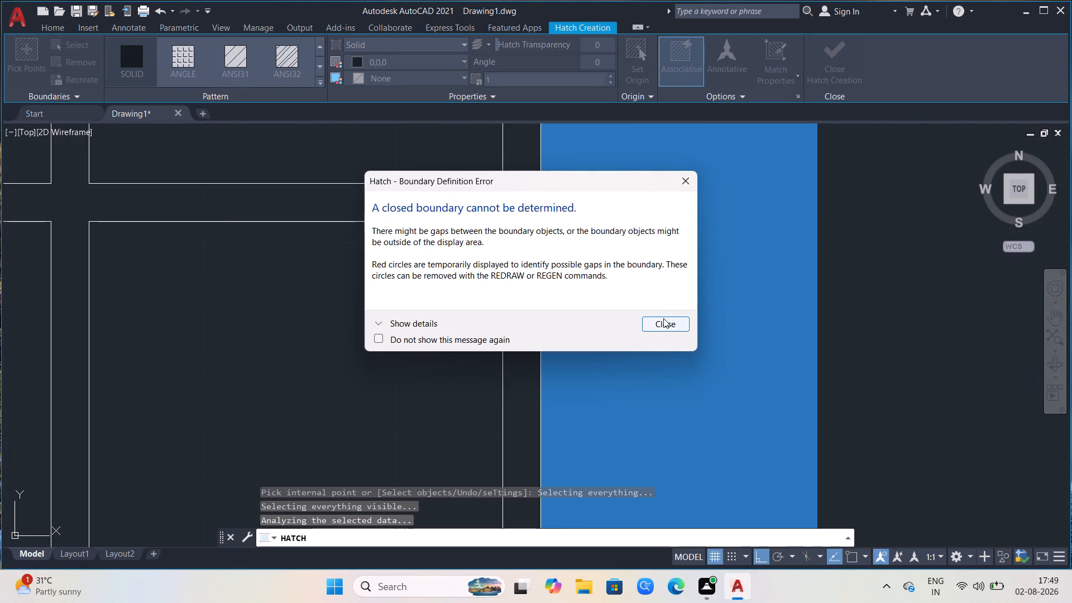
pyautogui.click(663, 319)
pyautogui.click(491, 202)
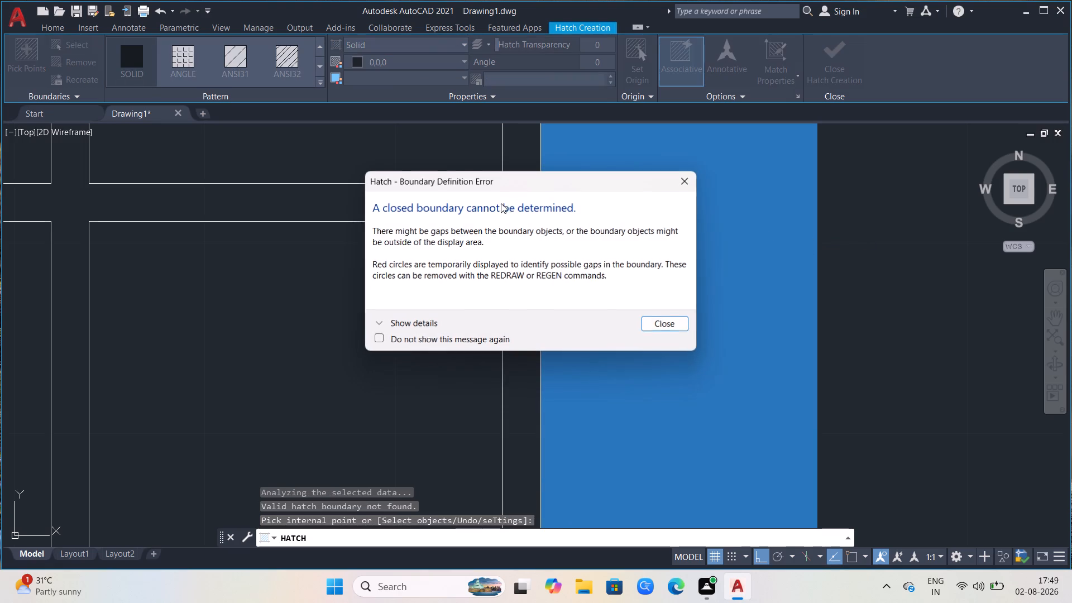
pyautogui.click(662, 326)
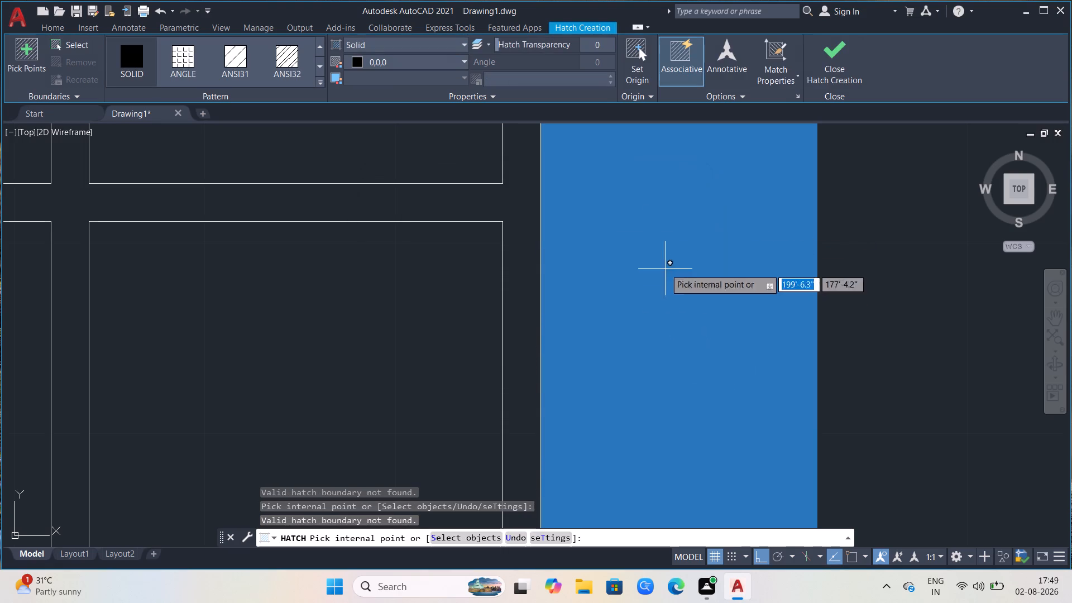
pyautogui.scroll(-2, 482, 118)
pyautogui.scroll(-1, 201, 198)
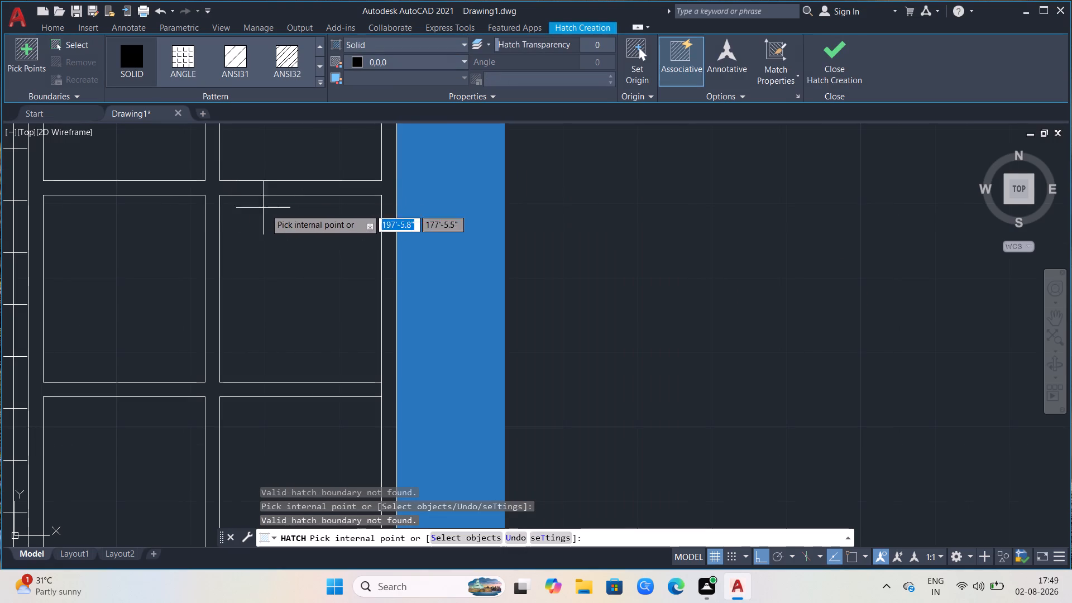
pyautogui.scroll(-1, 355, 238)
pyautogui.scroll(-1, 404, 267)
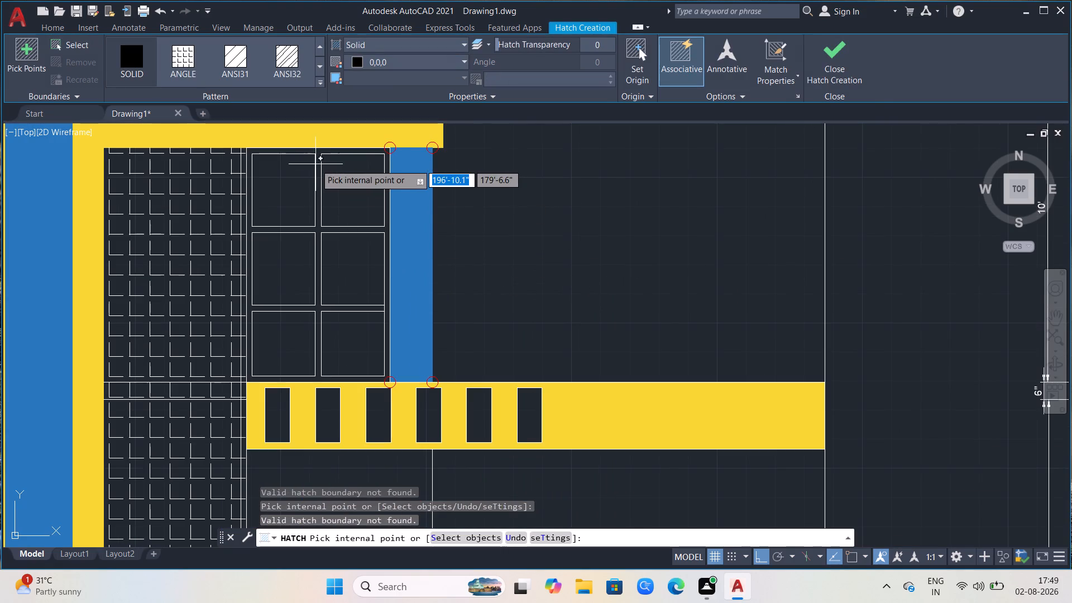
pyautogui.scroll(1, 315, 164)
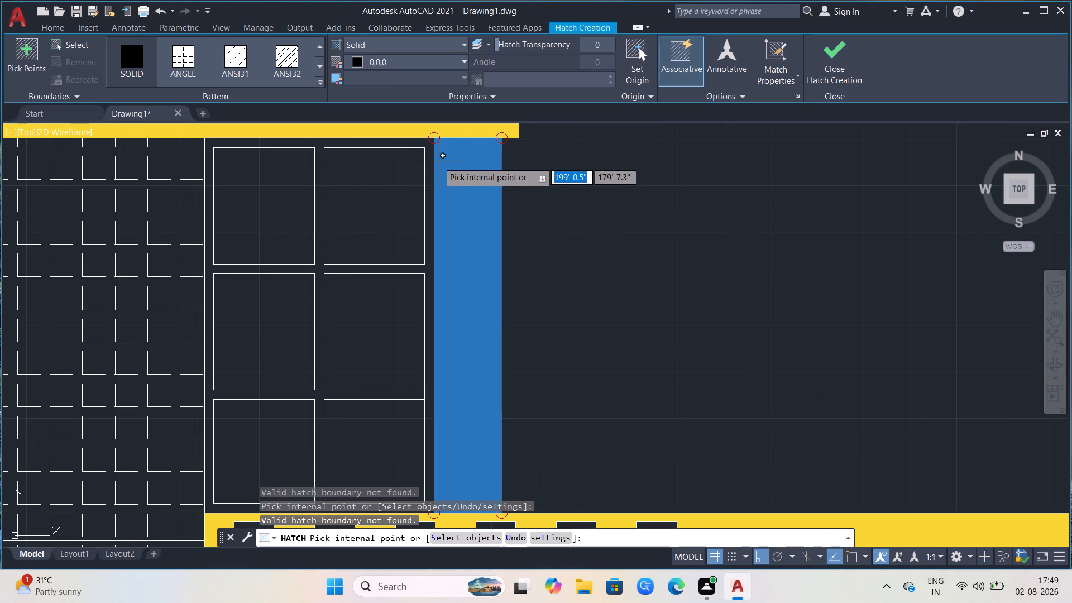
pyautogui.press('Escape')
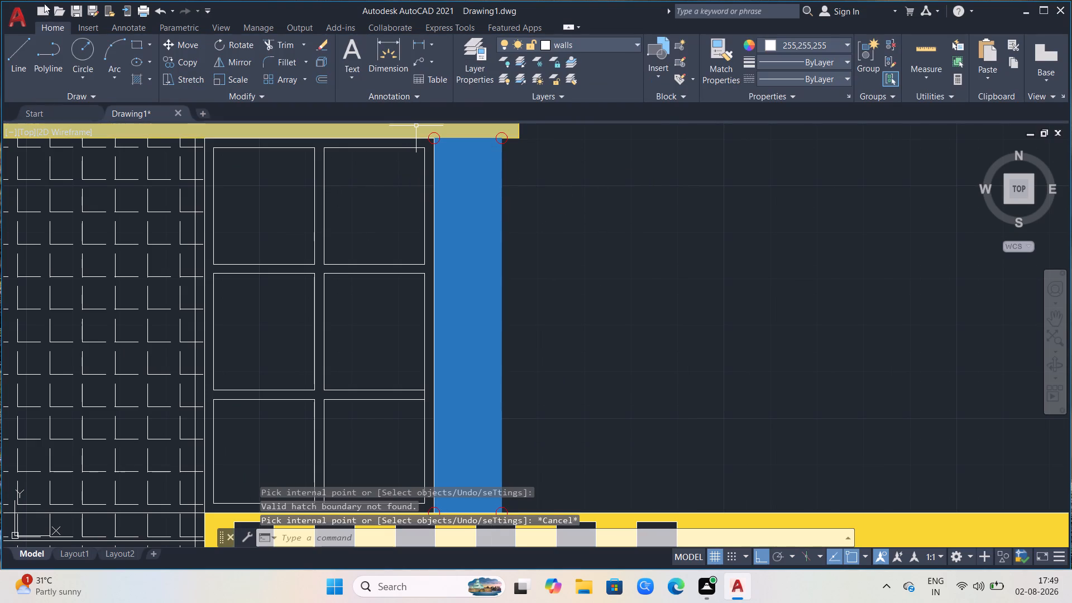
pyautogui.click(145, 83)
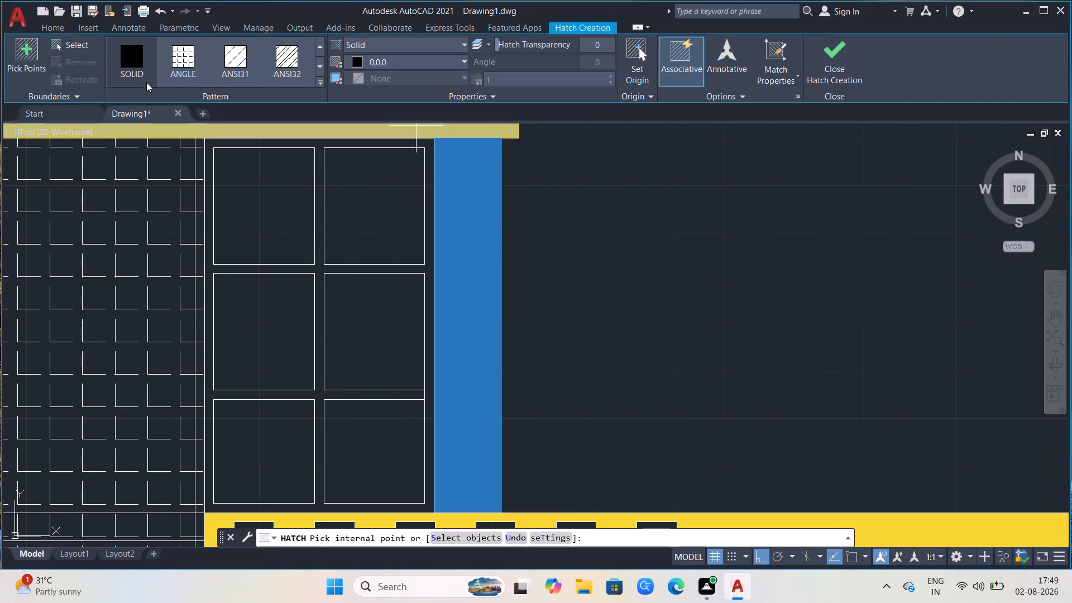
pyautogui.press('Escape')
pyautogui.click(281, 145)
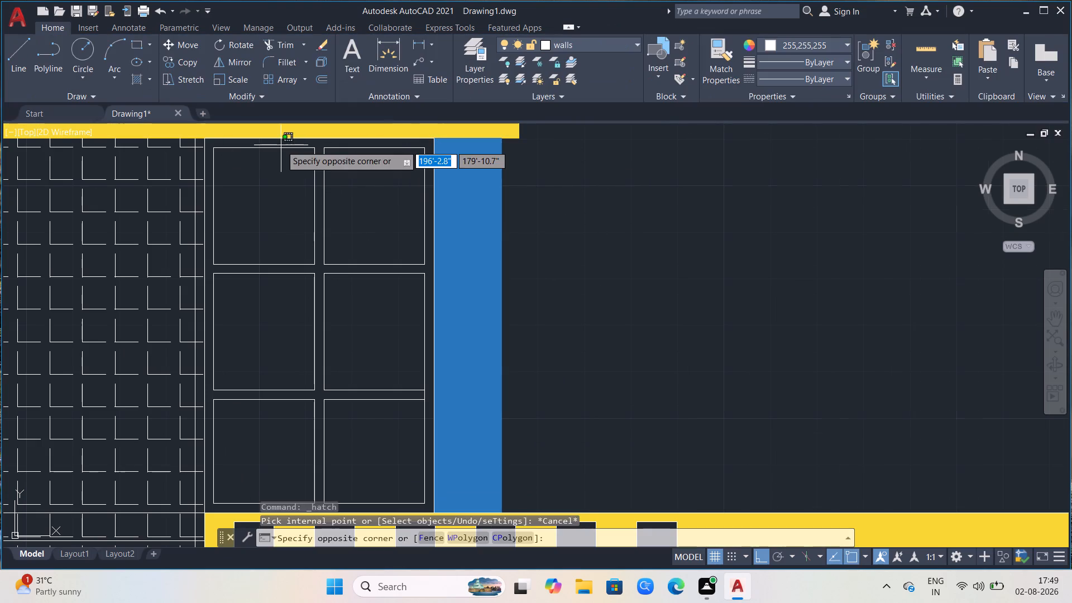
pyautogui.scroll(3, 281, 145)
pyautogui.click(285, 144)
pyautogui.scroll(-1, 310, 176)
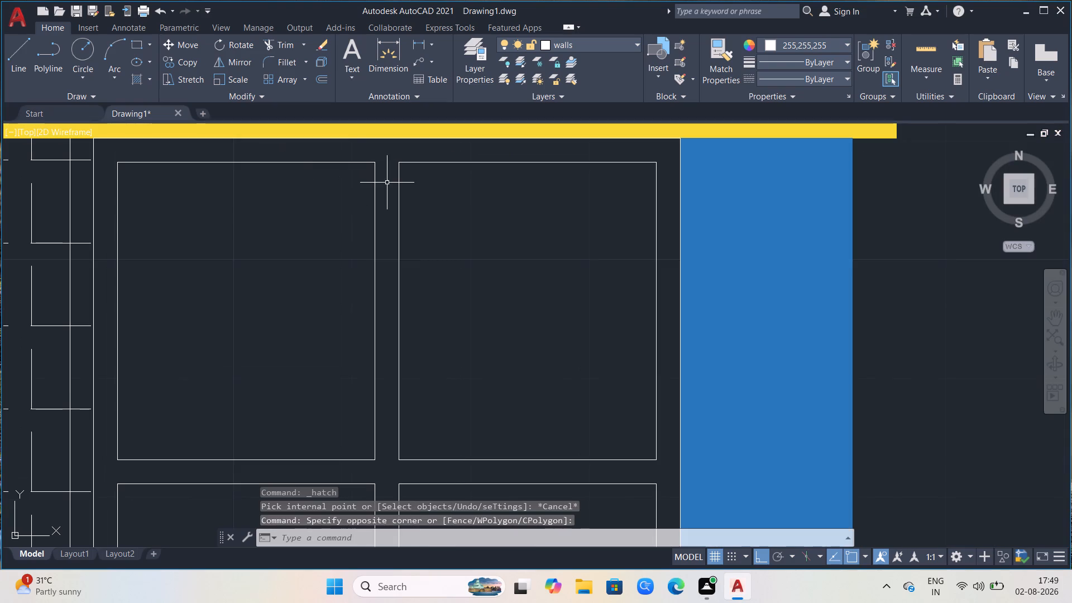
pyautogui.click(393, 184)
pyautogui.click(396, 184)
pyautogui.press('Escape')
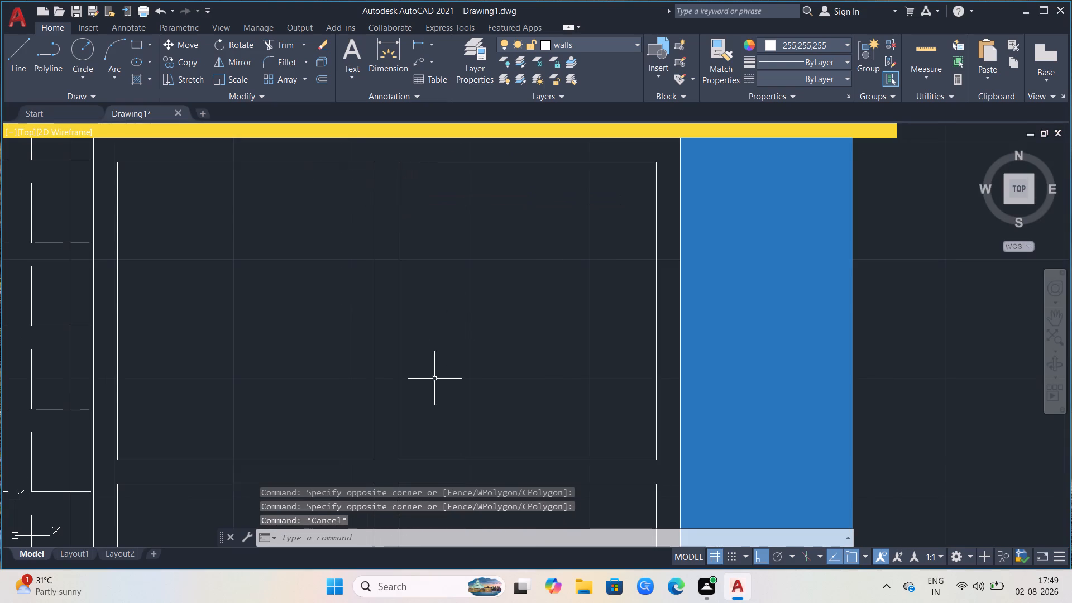
# Draw connected lines across the mullion gap between the top panes, down to the yellow band, 2" across, and up to the lower-left pane's corner.
pyautogui.scroll(-2, 439, 375)
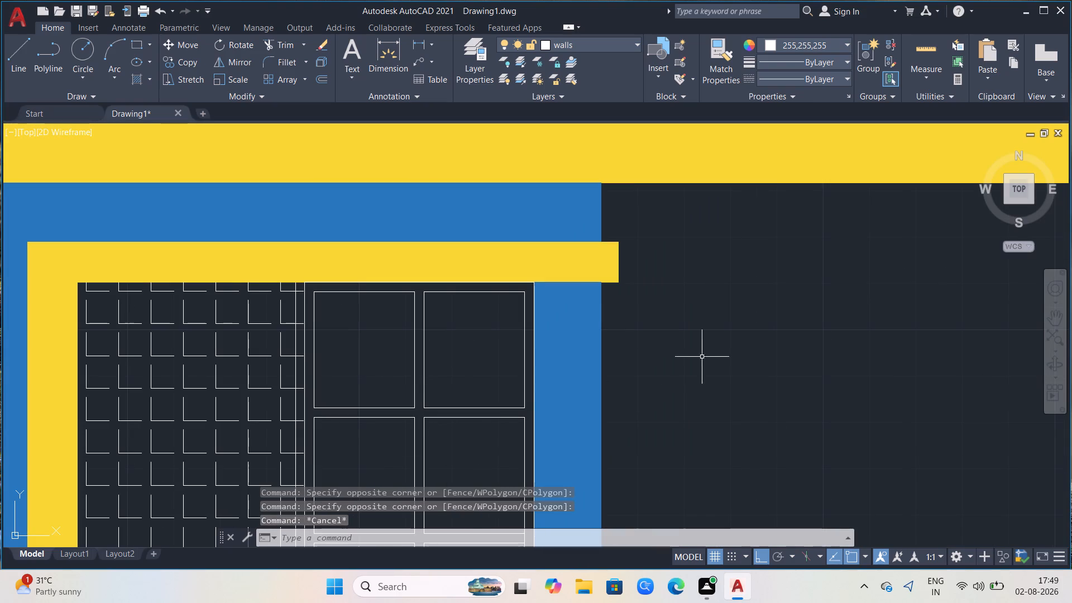
pyautogui.scroll(2, 461, 431)
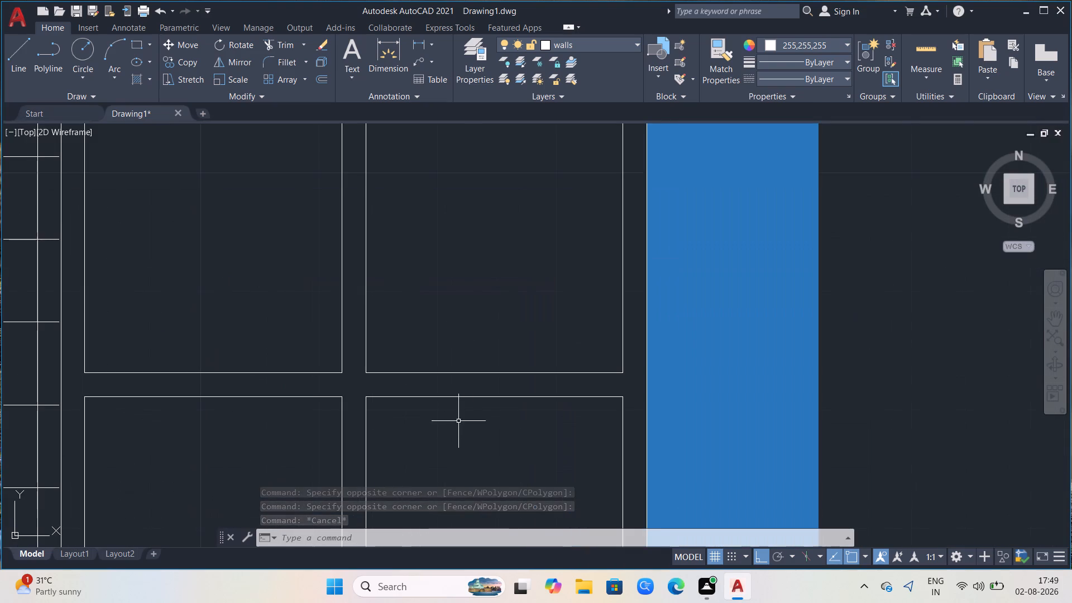
pyautogui.scroll(-2, 467, 410)
pyautogui.scroll(1, 401, 303)
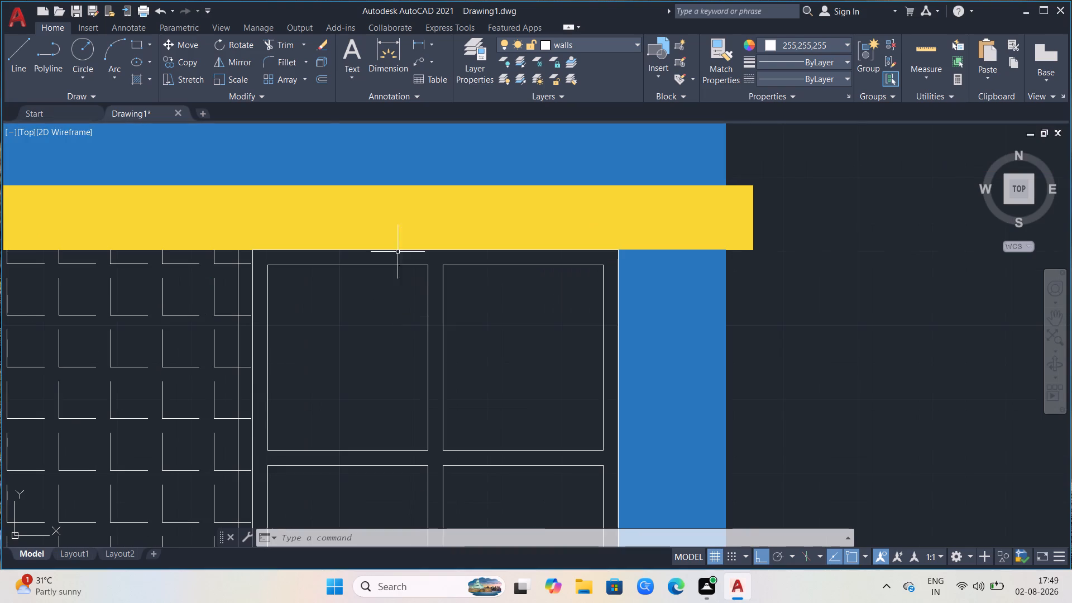
pyautogui.click(16, 41)
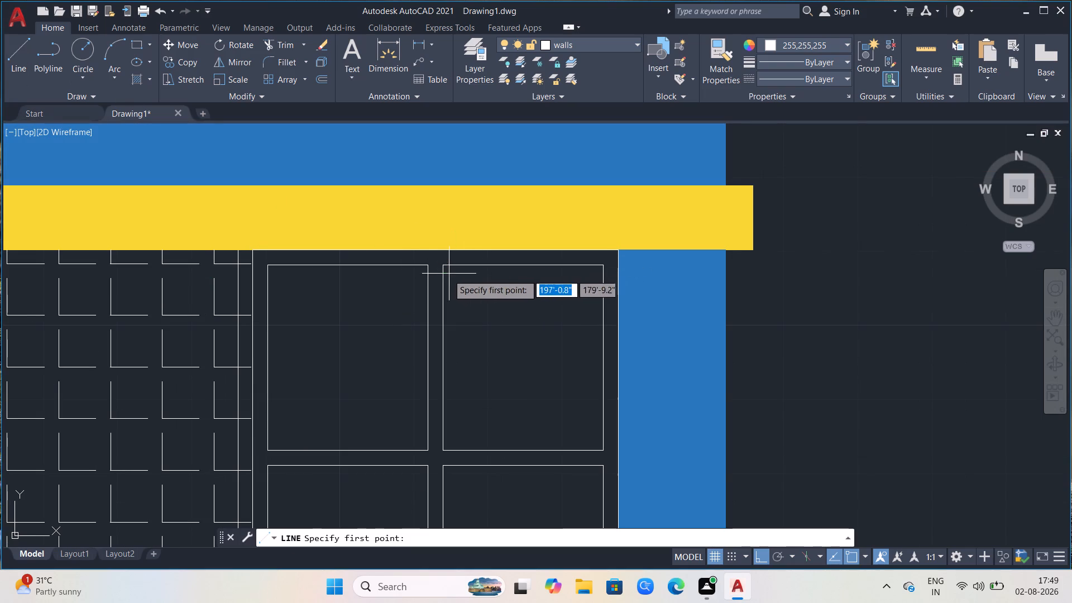
pyautogui.click(429, 267)
pyautogui.click(447, 267)
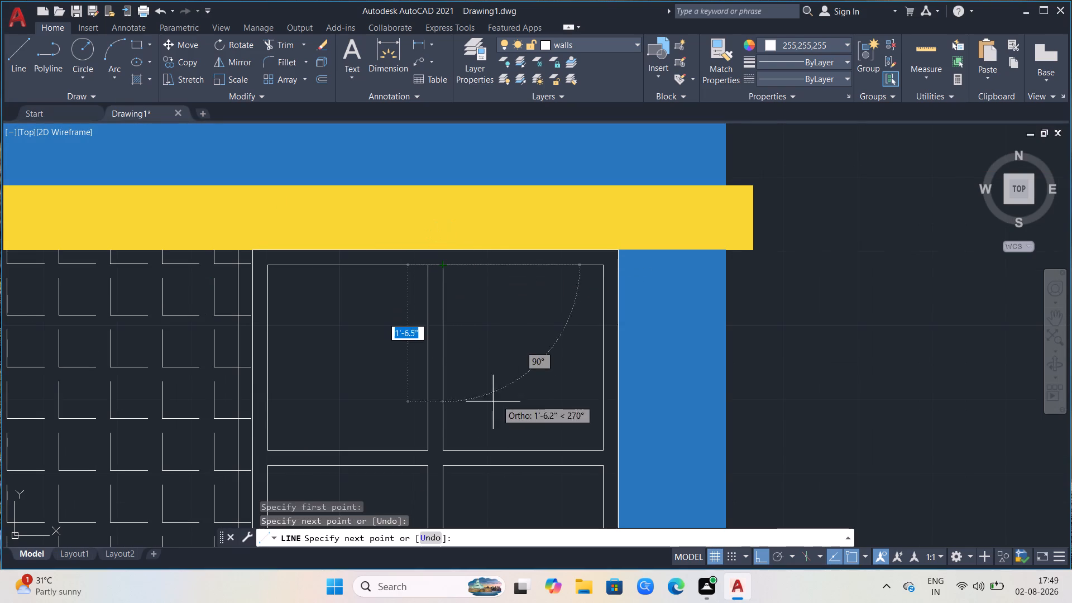
pyautogui.click(445, 468)
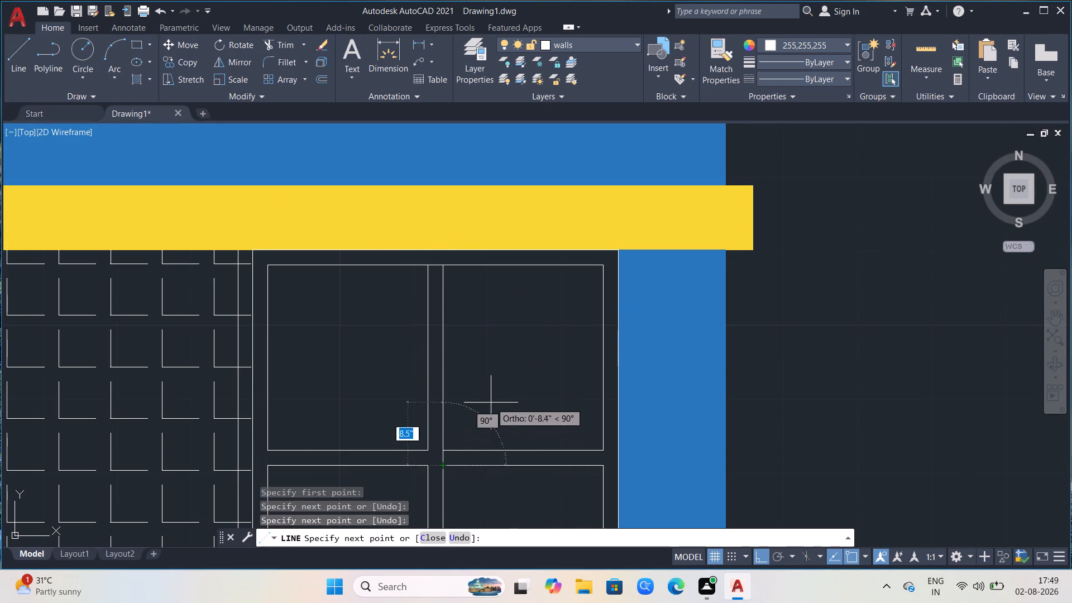
pyautogui.scroll(-4, 493, 397)
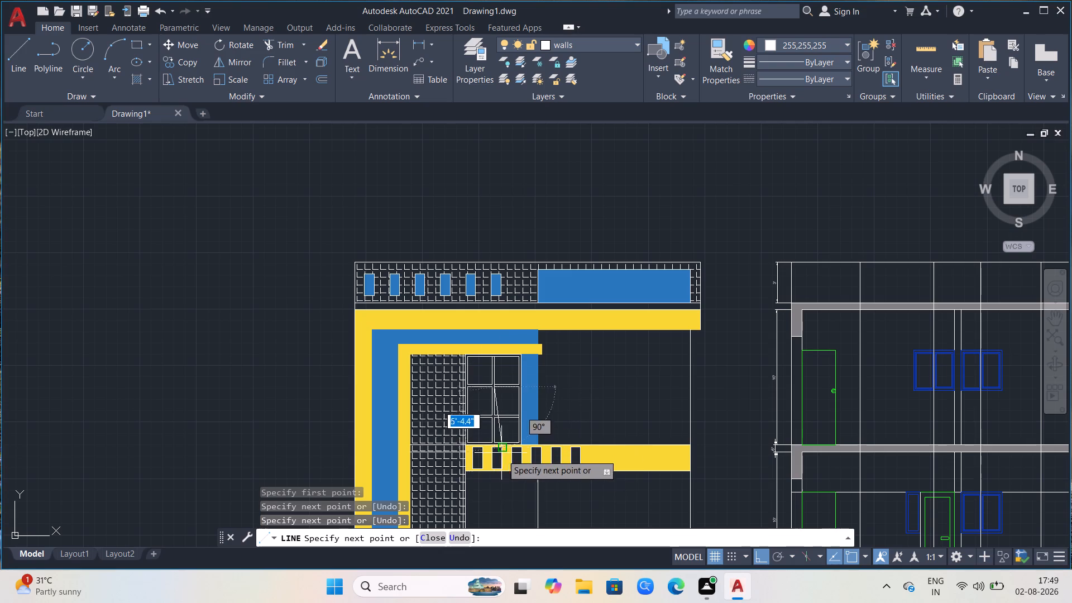
pyautogui.scroll(5, 494, 445)
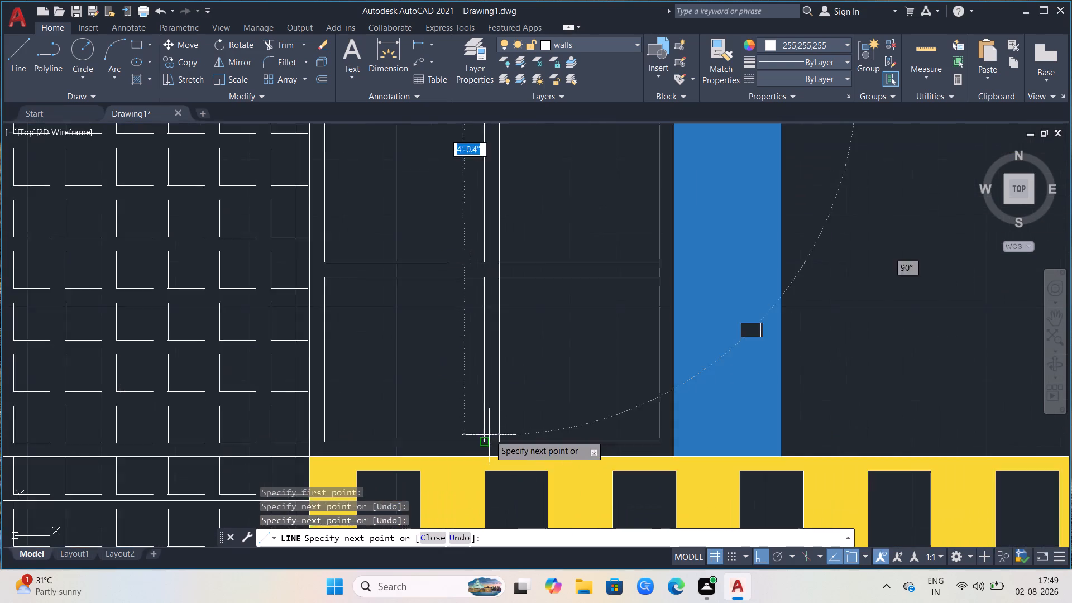
pyautogui.scroll(1, 489, 435)
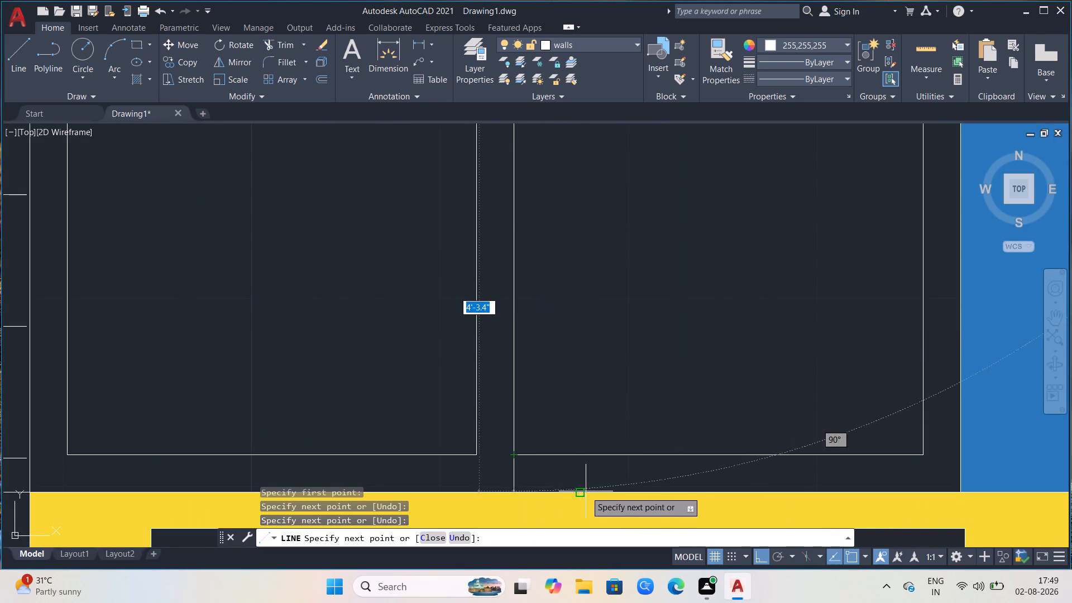
pyautogui.click(509, 494)
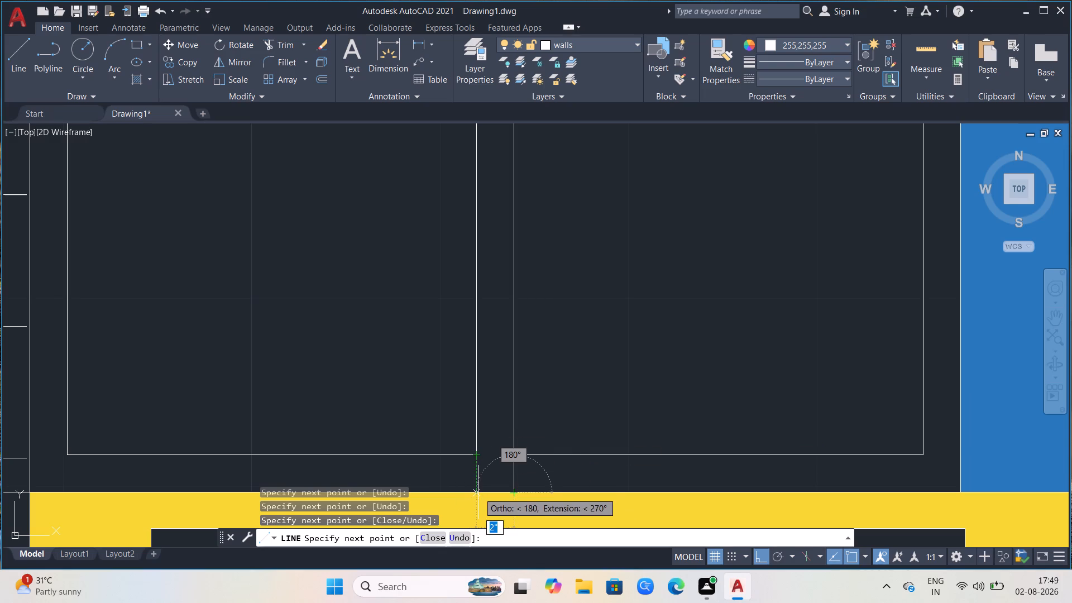
pyautogui.click(477, 492)
pyautogui.click(476, 455)
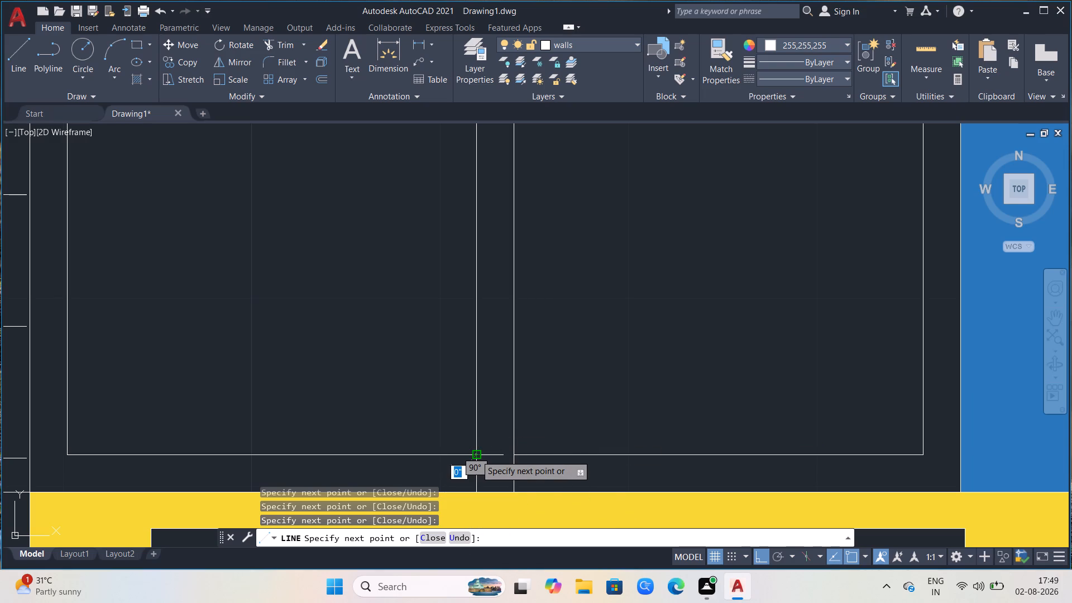
pyautogui.press('Escape')
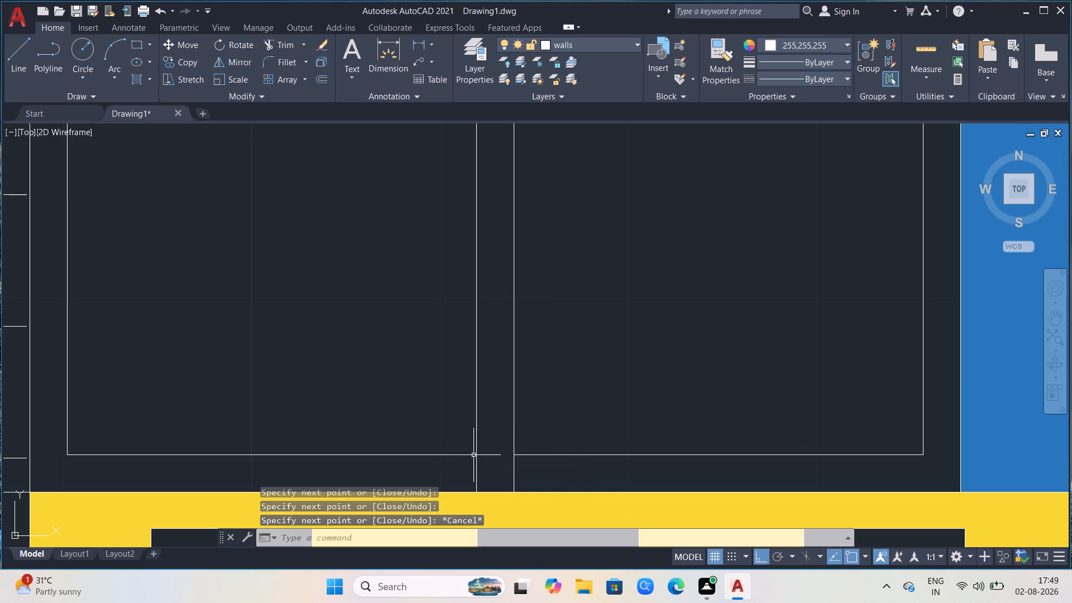
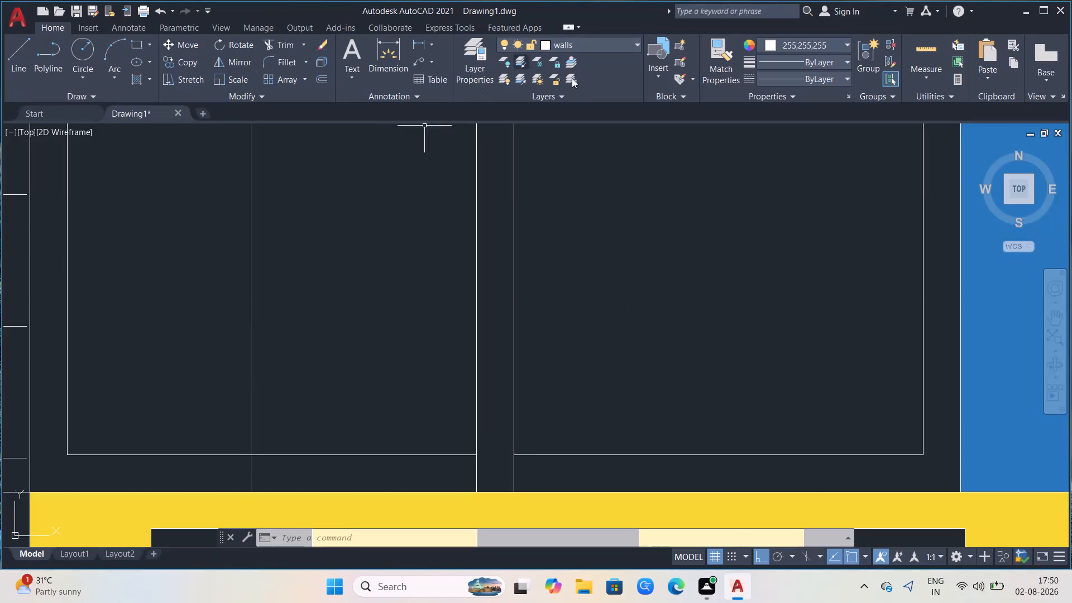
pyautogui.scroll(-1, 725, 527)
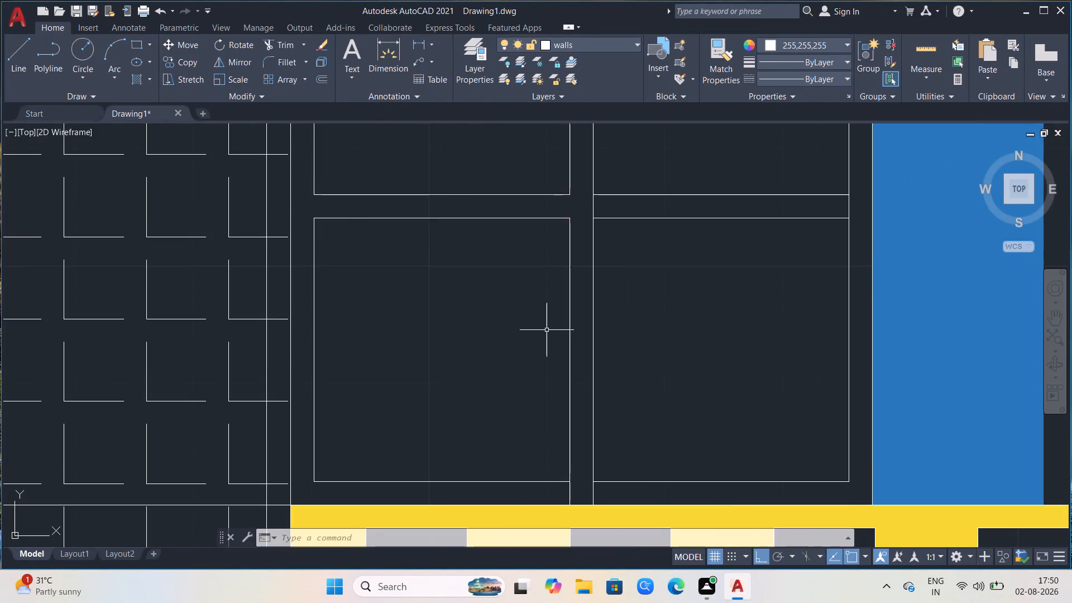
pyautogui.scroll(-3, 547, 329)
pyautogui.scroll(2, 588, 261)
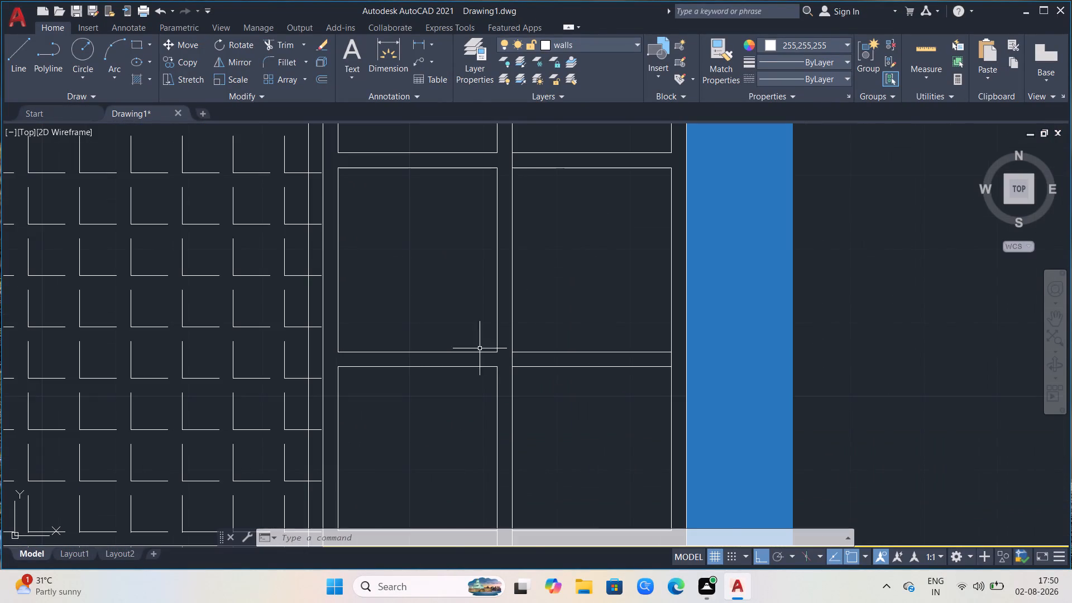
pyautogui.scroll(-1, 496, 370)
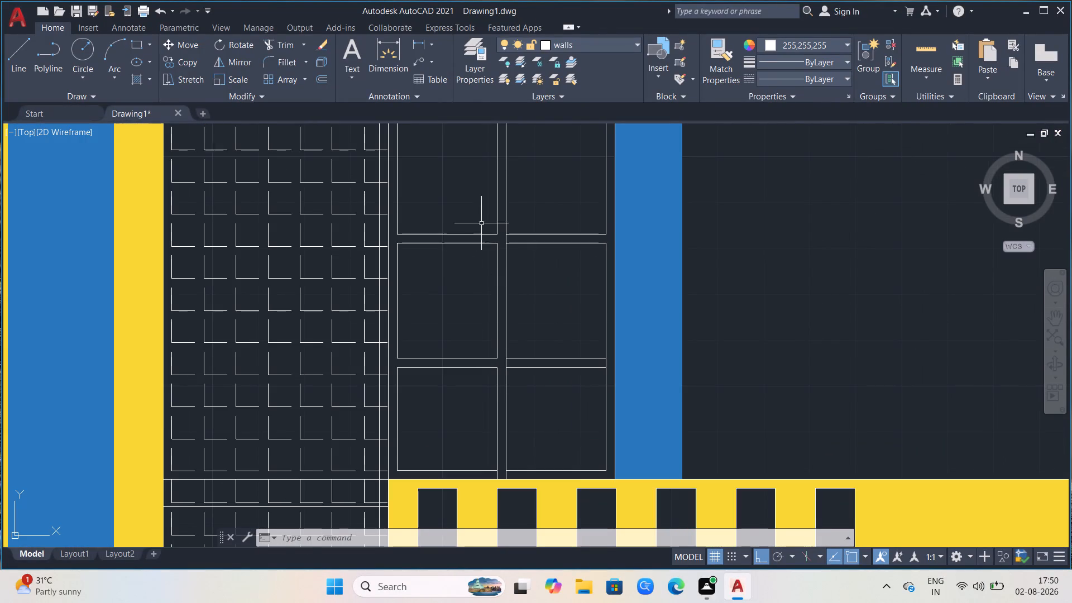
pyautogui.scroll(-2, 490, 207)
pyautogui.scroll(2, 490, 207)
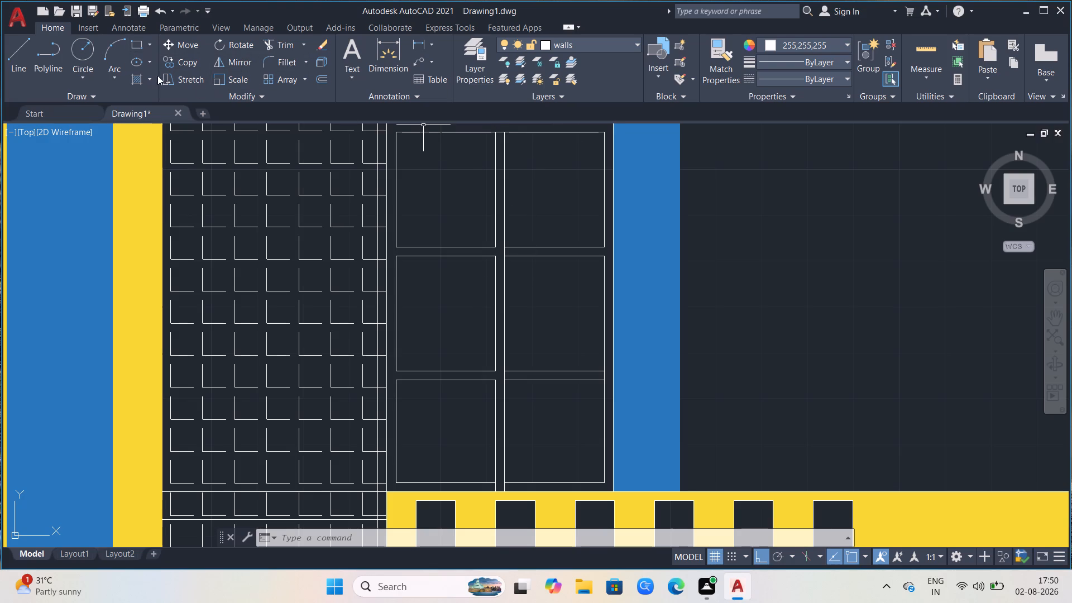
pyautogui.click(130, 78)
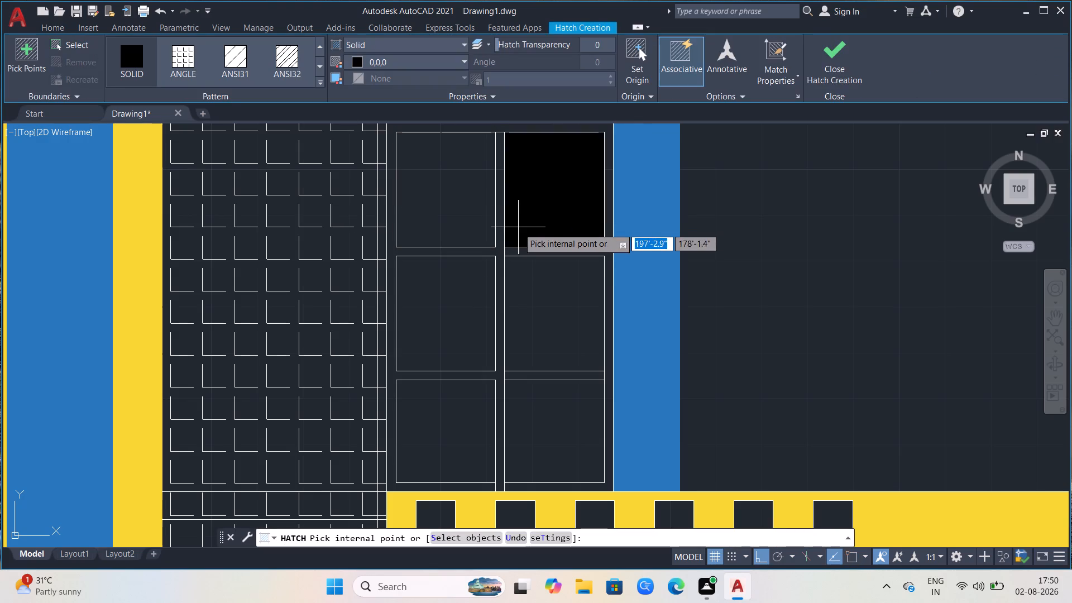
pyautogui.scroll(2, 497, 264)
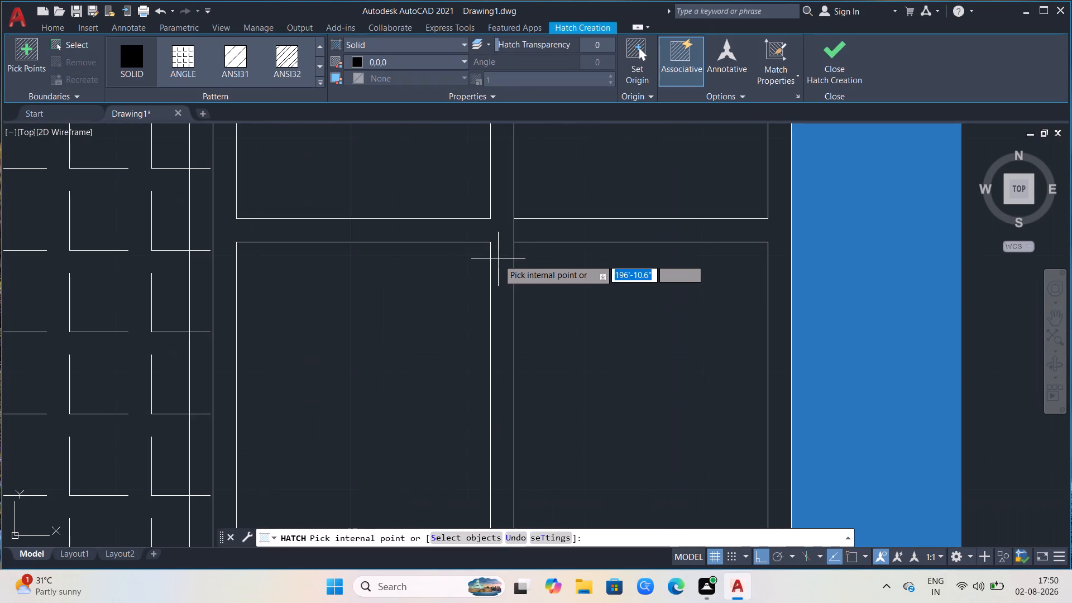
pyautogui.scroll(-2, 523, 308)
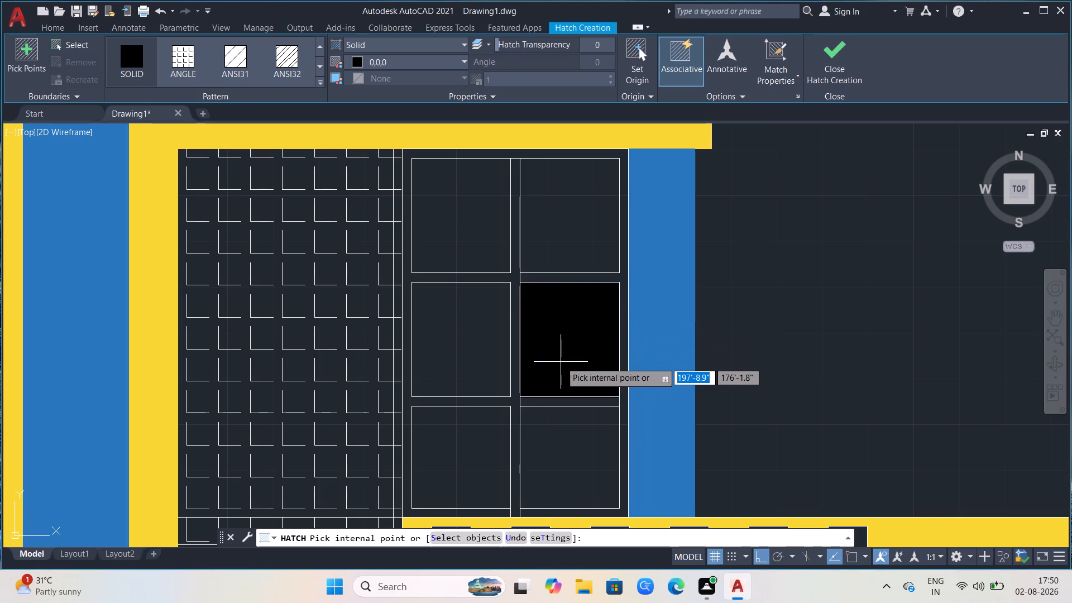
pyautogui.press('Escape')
# Draw short vertical lines closing both gaps between the left-column panes, along the left side of the central mullion.
pyautogui.click(16, 54)
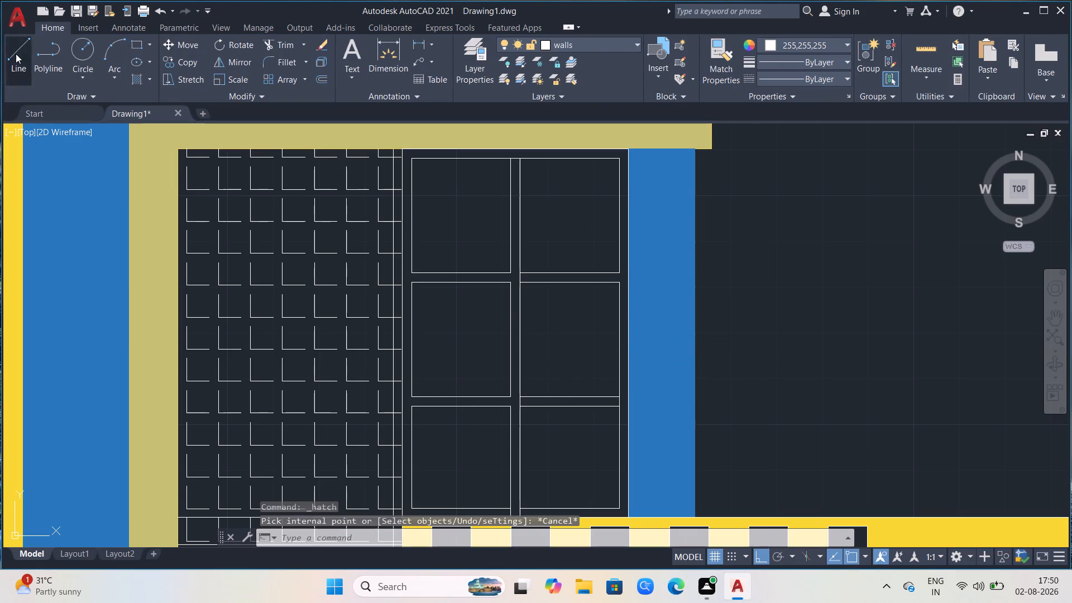
pyautogui.click(508, 270)
pyautogui.click(511, 301)
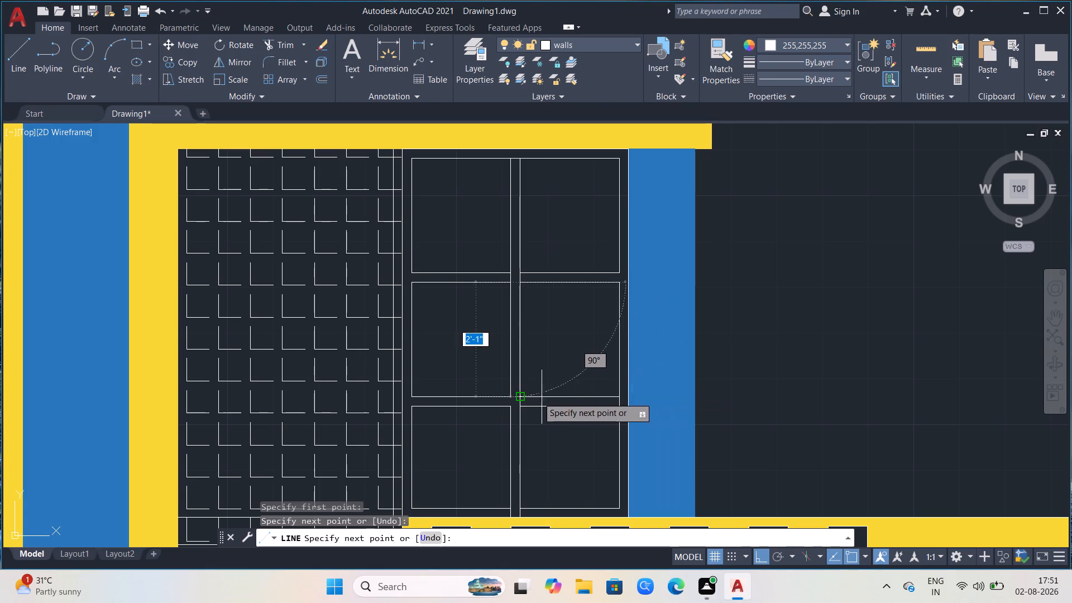
pyautogui.press('Escape')
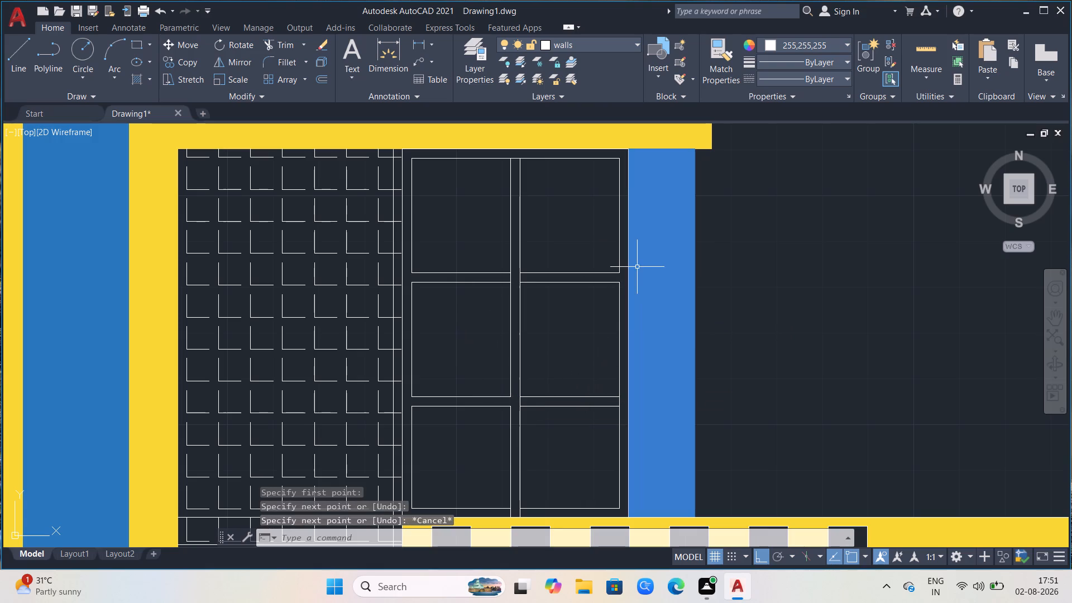
pyautogui.scroll(-1, 672, 246)
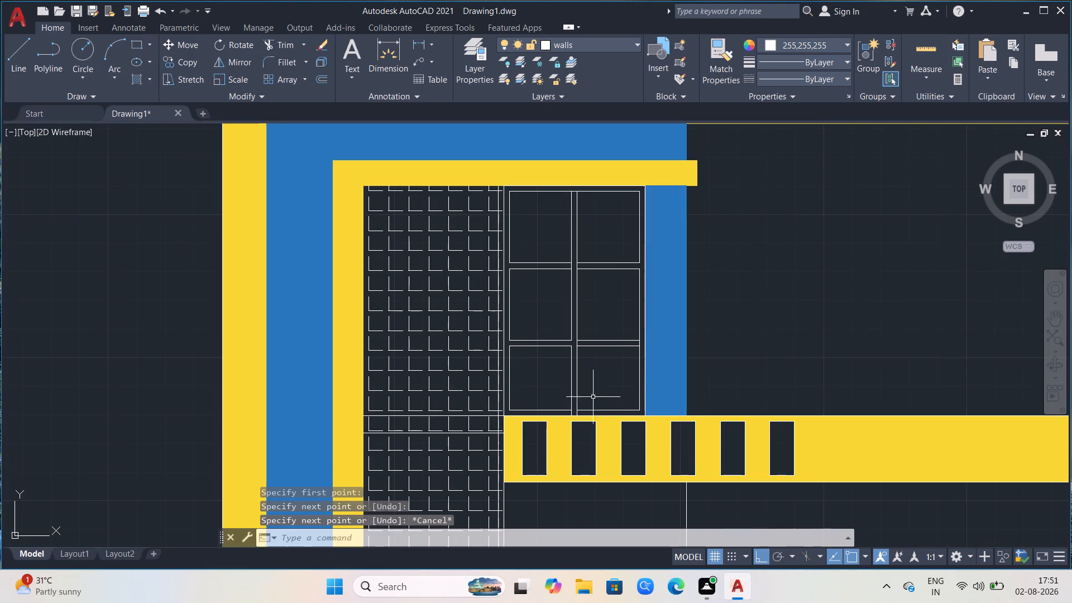
pyautogui.scroll(2, 642, 327)
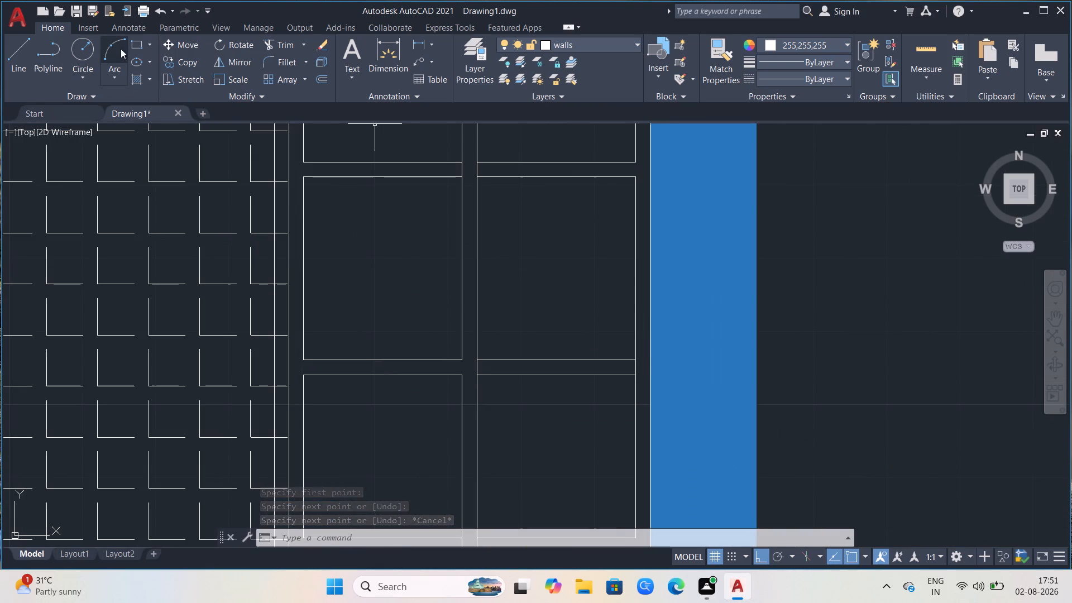
pyautogui.click(27, 56)
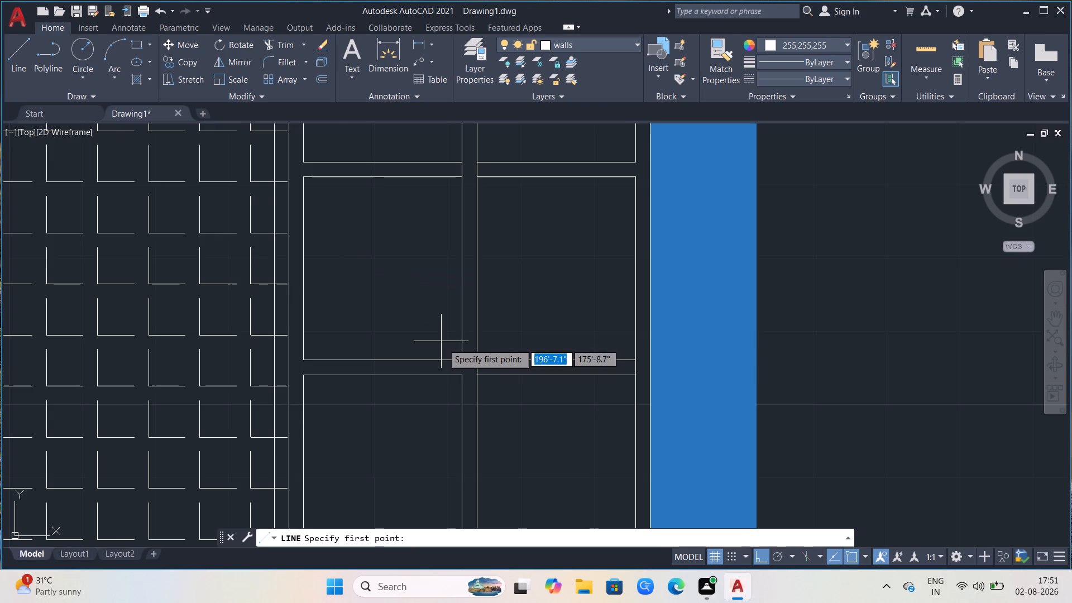
pyautogui.click(466, 362)
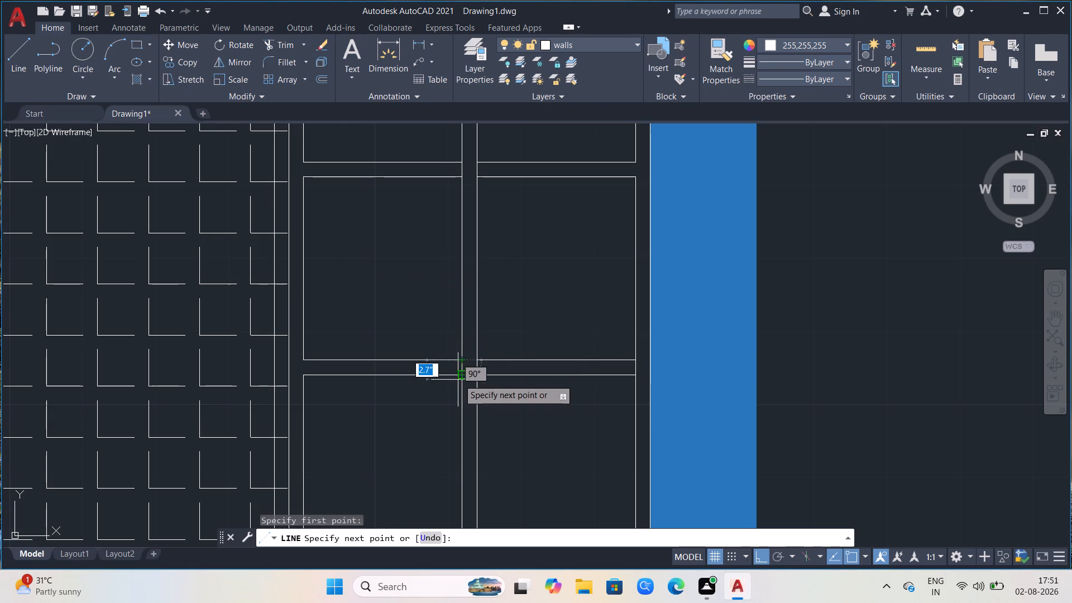
pyautogui.click(459, 379)
pyautogui.press('Escape')
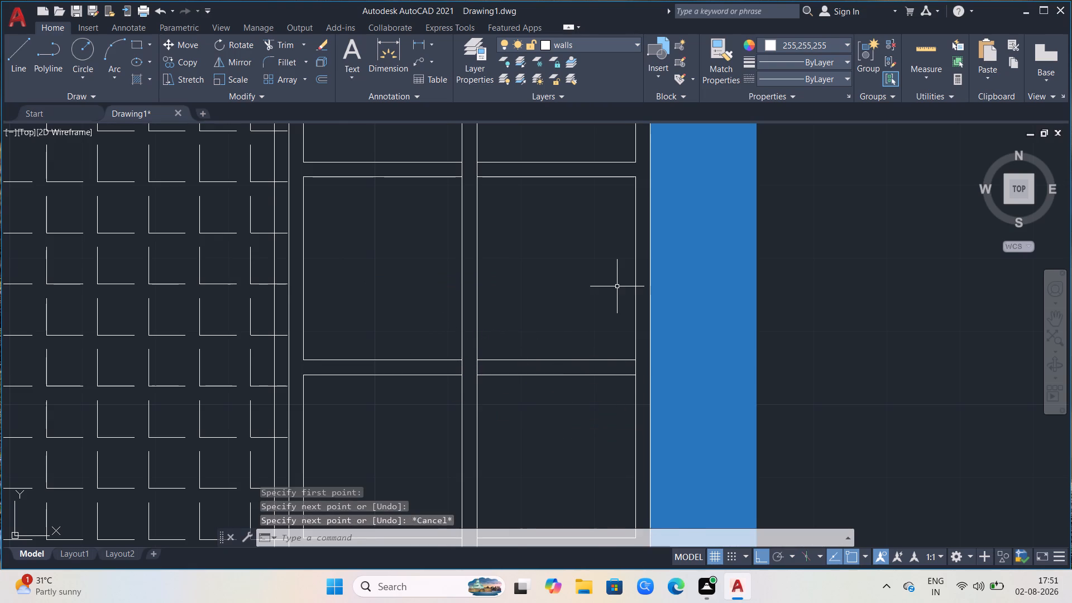
# Draw short vertical lines joining the left-column panes' outer left edges across the upper and lower horizontal gaps.
pyautogui.scroll(-1, 616, 286)
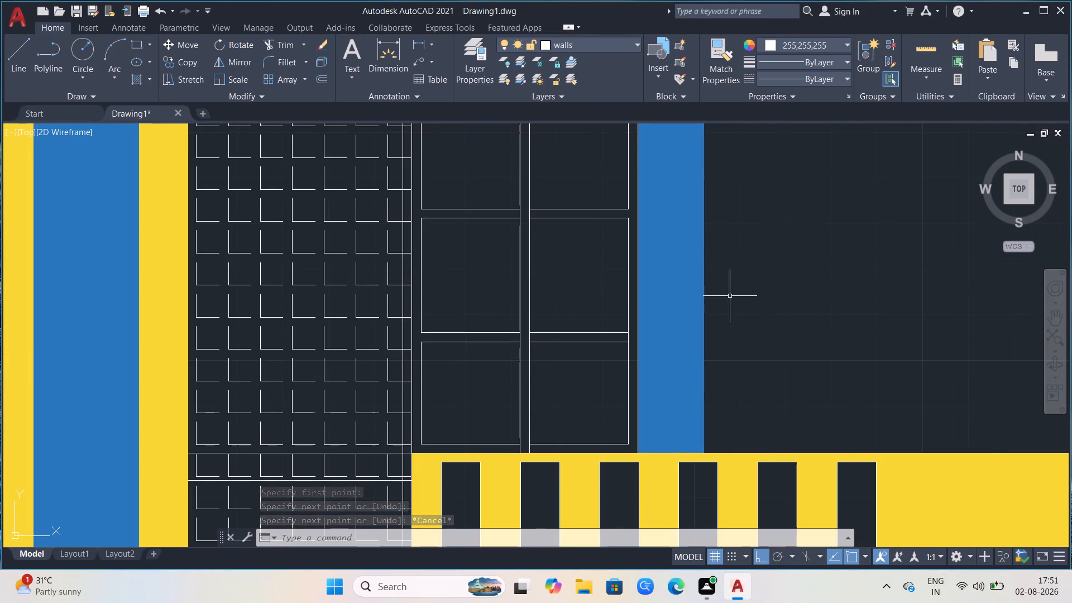
pyautogui.scroll(-1, 723, 303)
pyautogui.scroll(2, 595, 172)
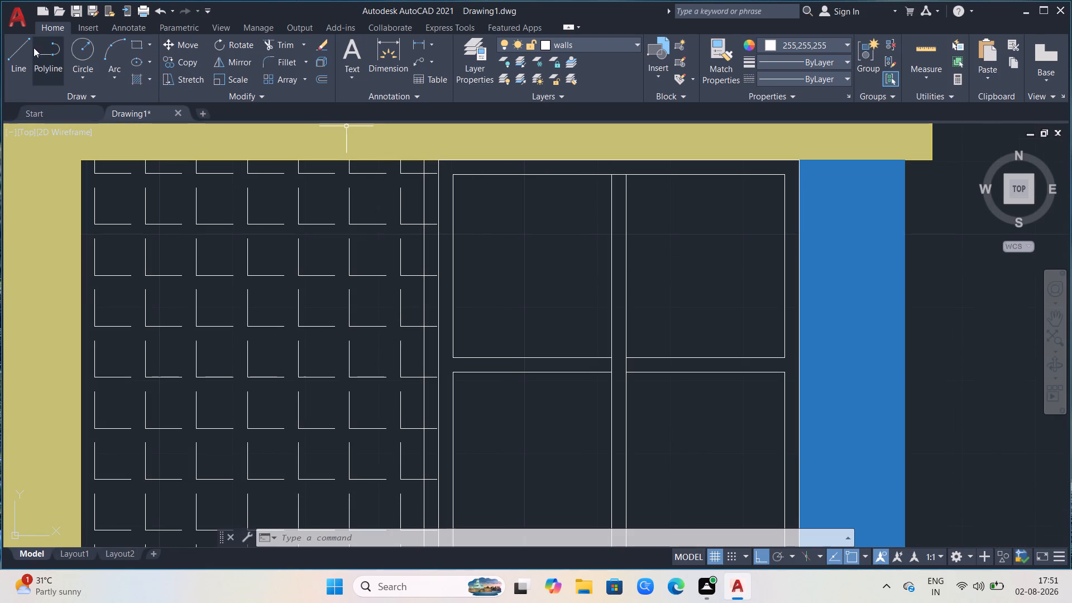
pyautogui.click(14, 58)
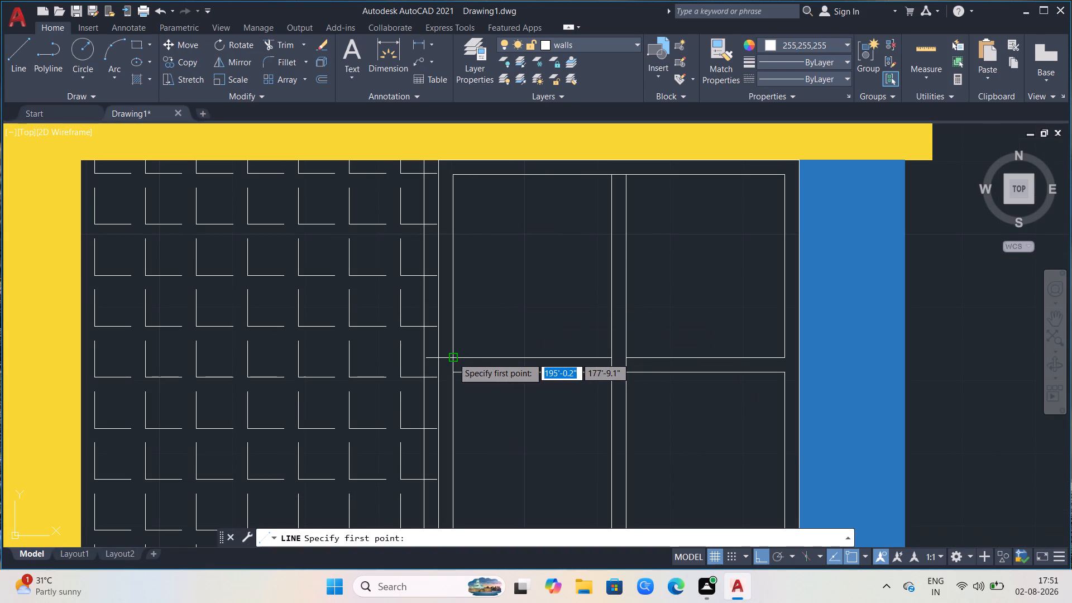
pyautogui.click(453, 357)
pyautogui.click(456, 369)
pyautogui.press('Escape')
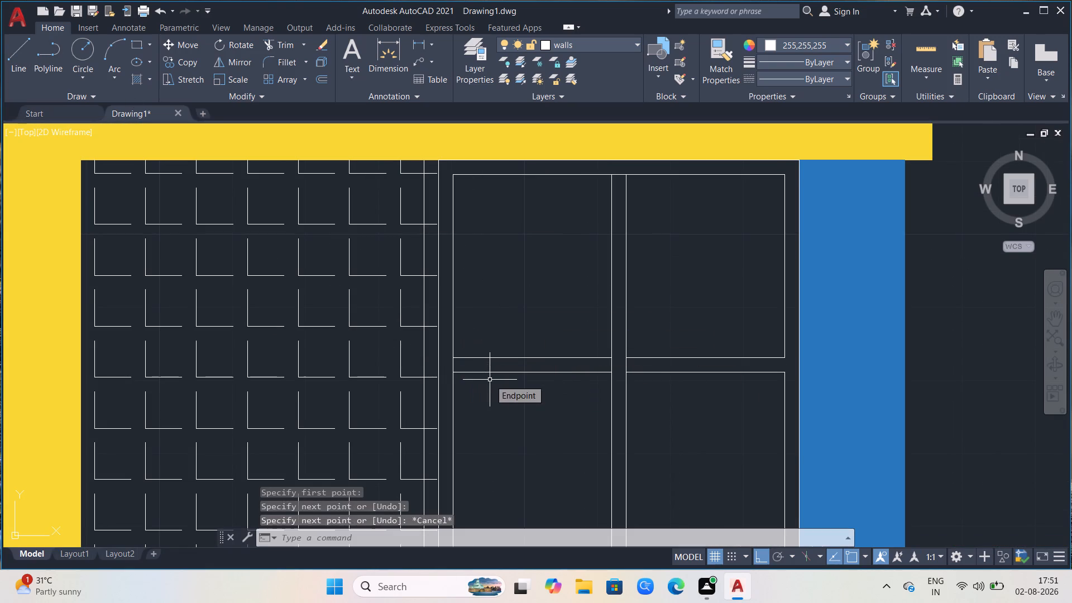
pyautogui.scroll(-1, 533, 286)
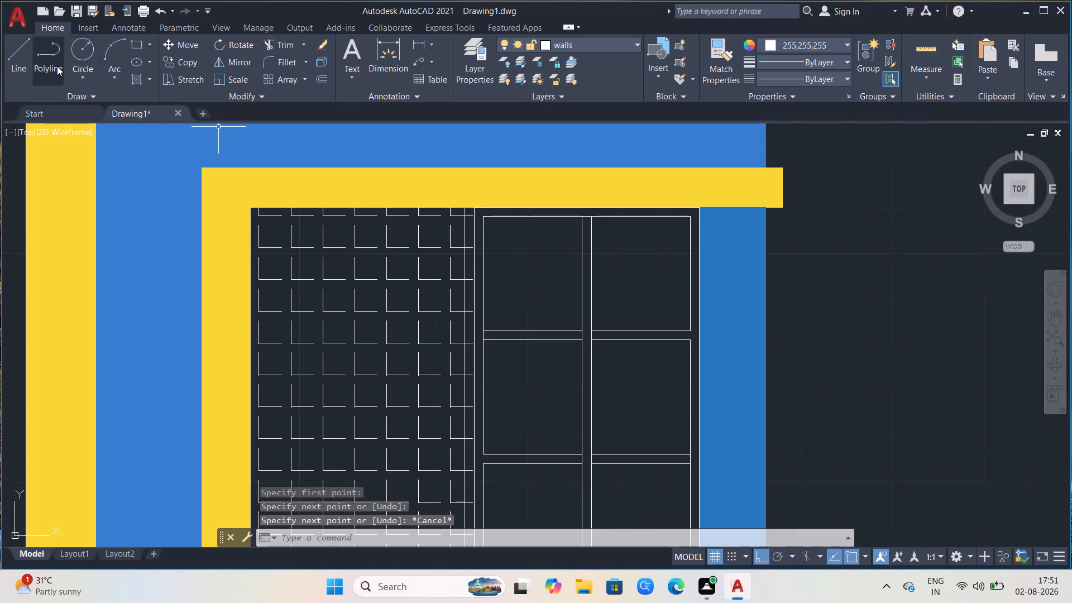
pyautogui.click(16, 66)
pyautogui.scroll(-1, 470, 285)
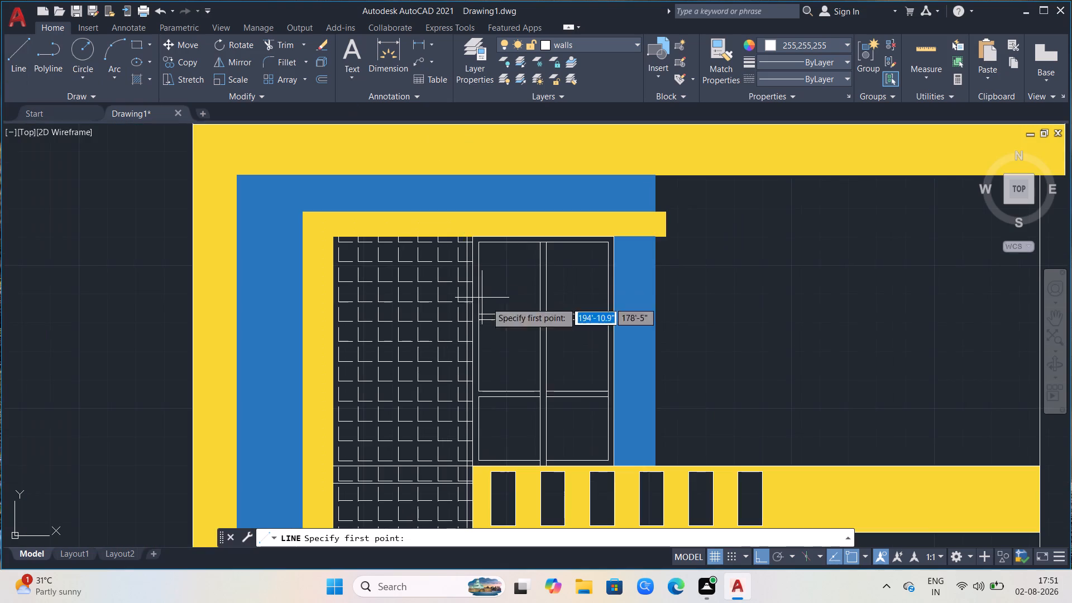
pyautogui.scroll(2, 525, 441)
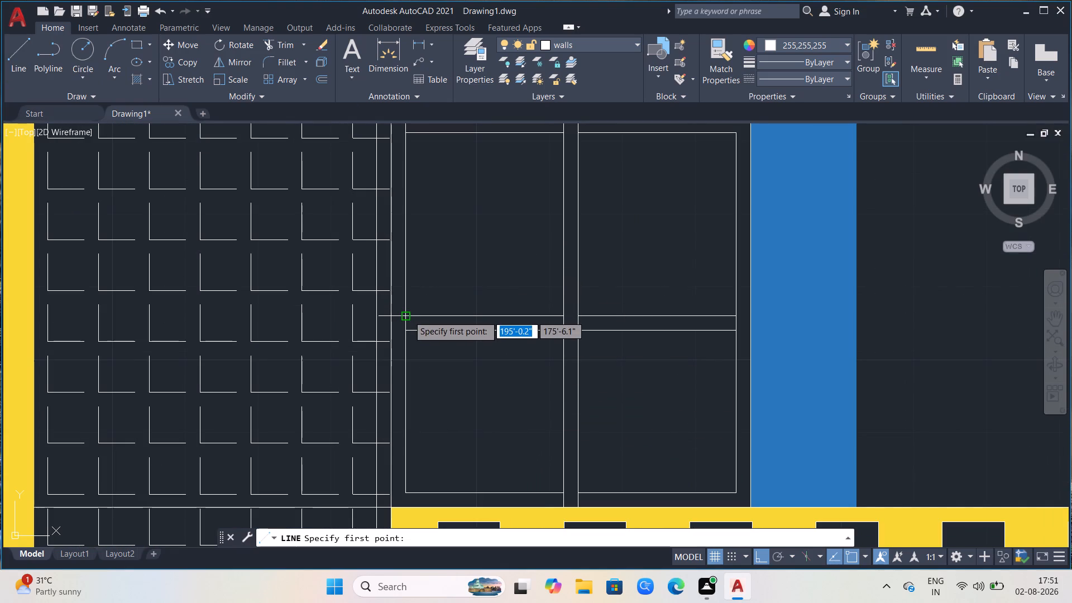
pyautogui.click(408, 315)
pyautogui.click(414, 329)
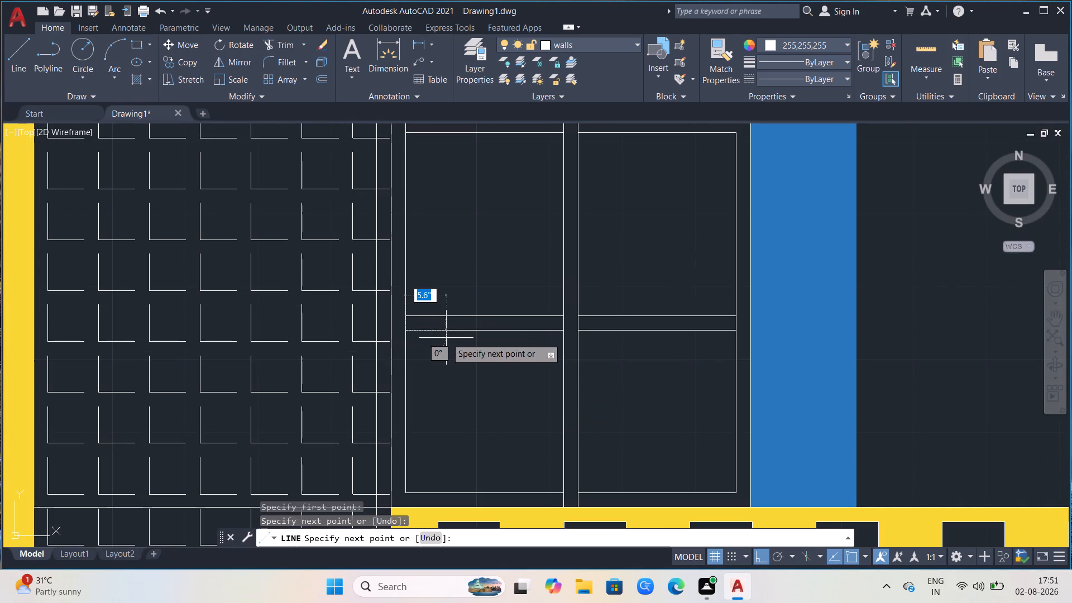
pyautogui.press('Escape')
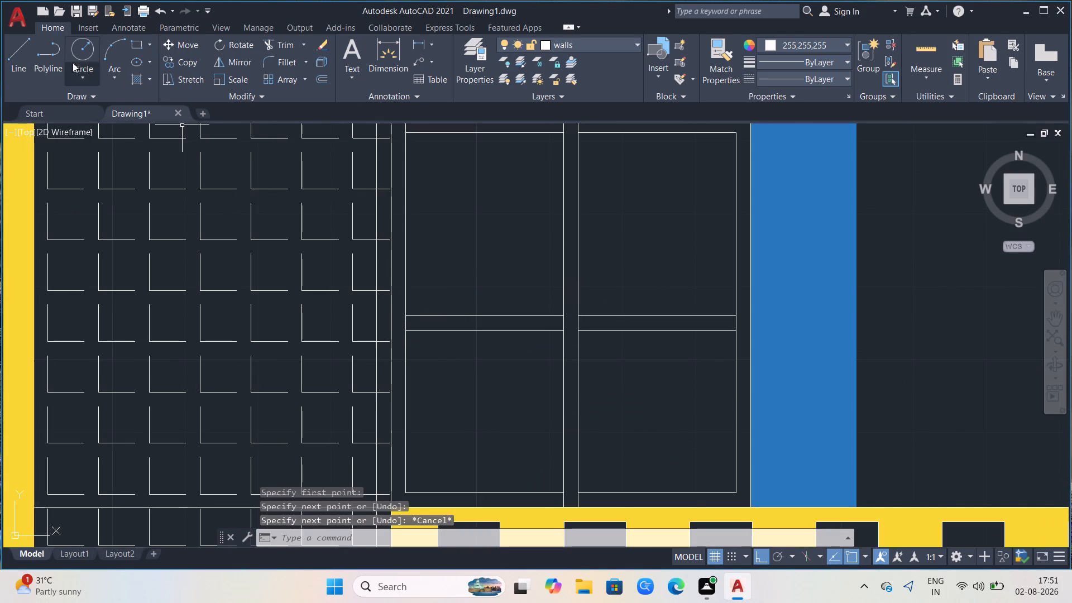
# Draw a 2" vertical line from the lower-left pane's outer bottom corner down to the yellow band.
pyautogui.click(26, 59)
pyautogui.scroll(-1, 633, 220)
pyautogui.scroll(2, 556, 403)
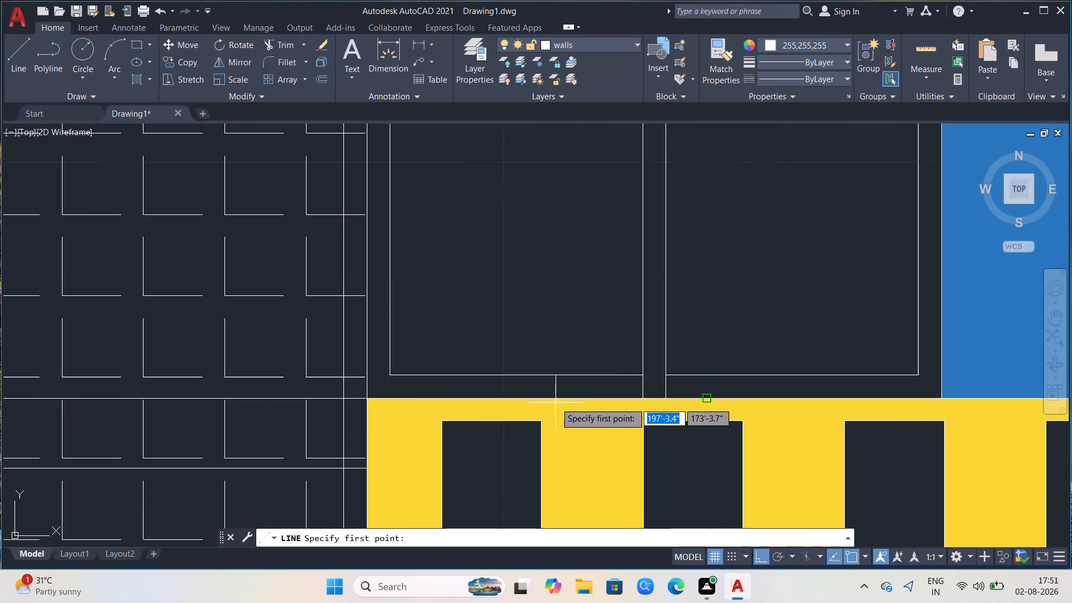
pyautogui.click(393, 376)
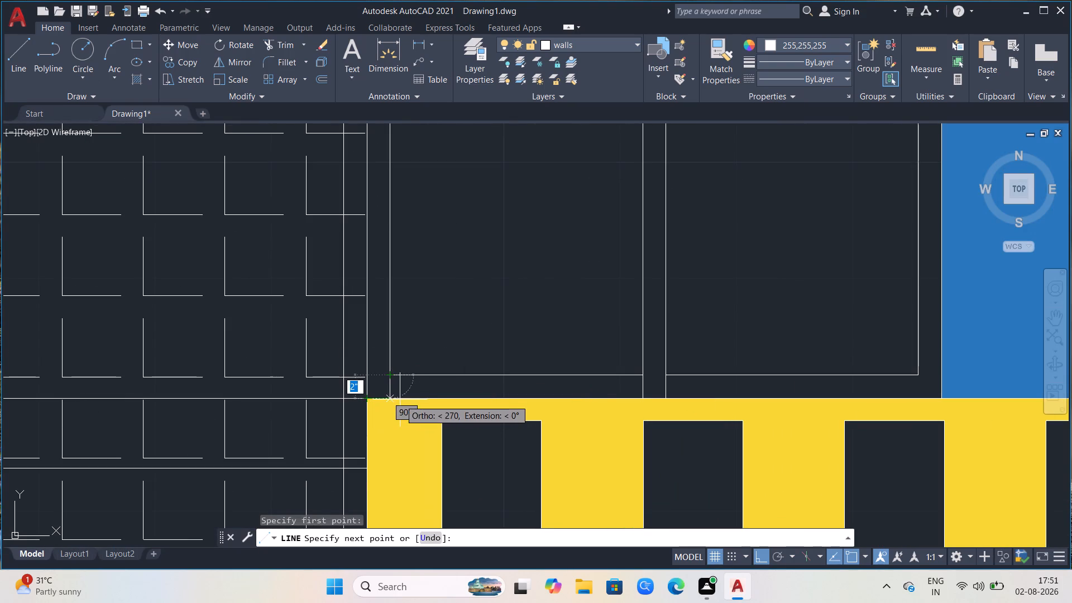
pyautogui.click(398, 400)
pyautogui.press('Escape')
# Draw a 2" vertical line from the lower-right pane's outer bottom corner down to the yellow band.
pyautogui.scroll(-1, 516, 301)
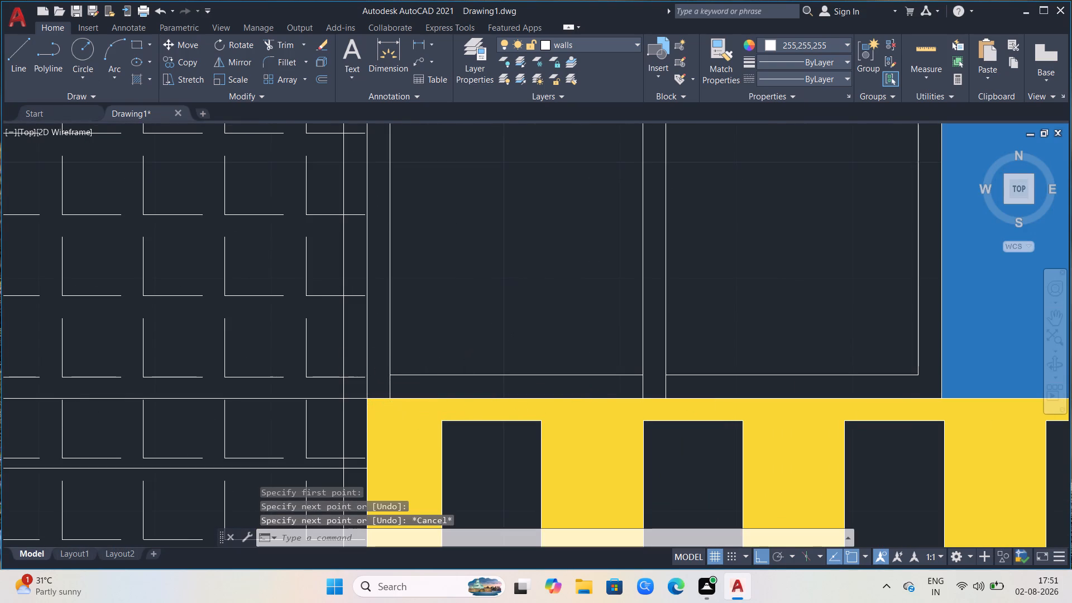
pyautogui.scroll(-1, 781, 268)
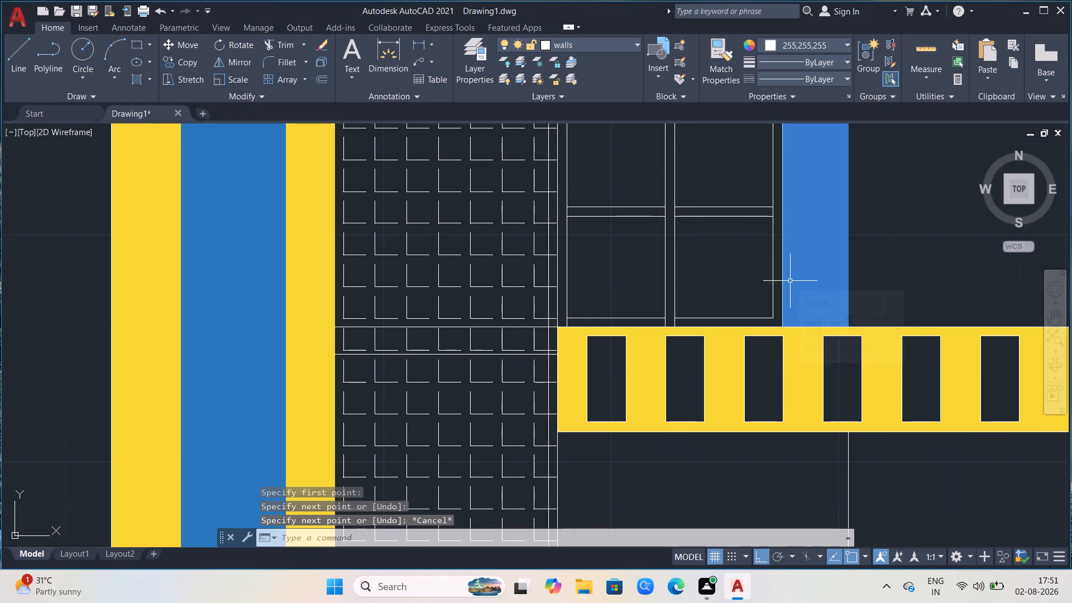
pyautogui.scroll(-1, 770, 300)
pyautogui.scroll(3, 783, 329)
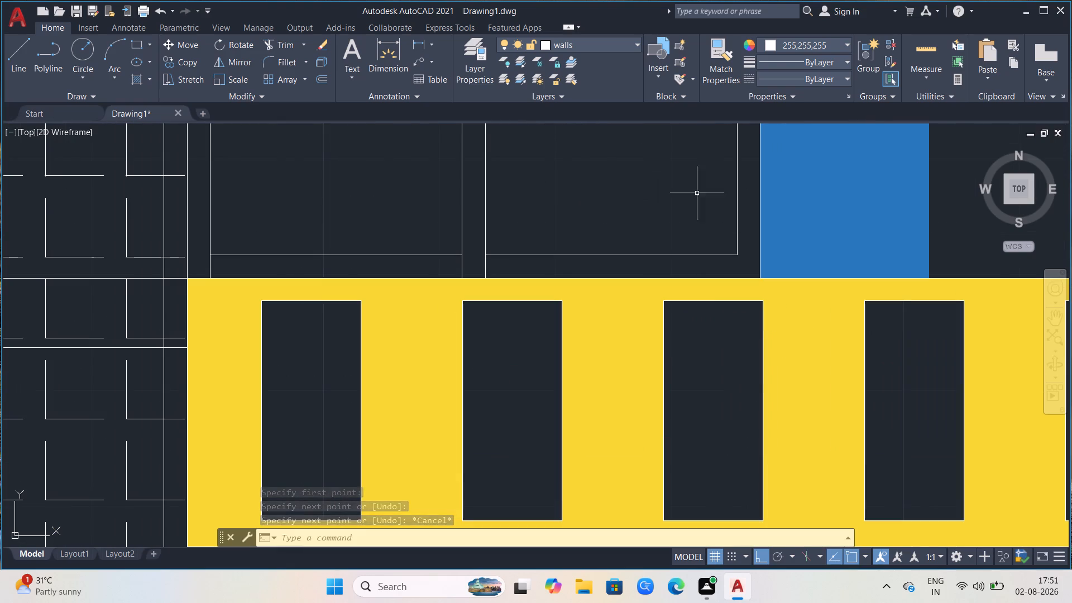
pyautogui.click(27, 54)
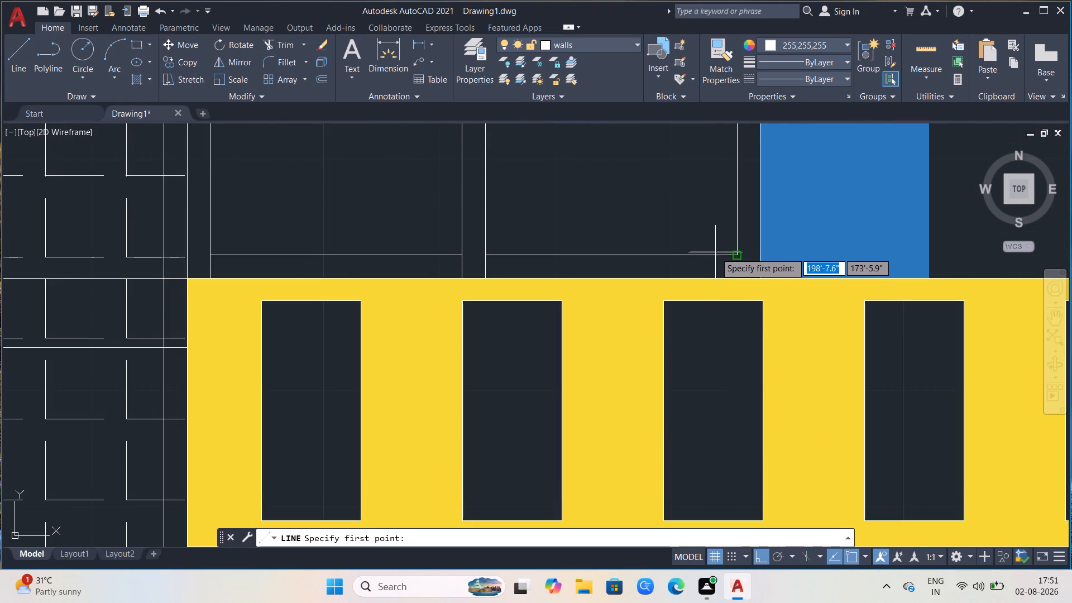
pyautogui.click(739, 254)
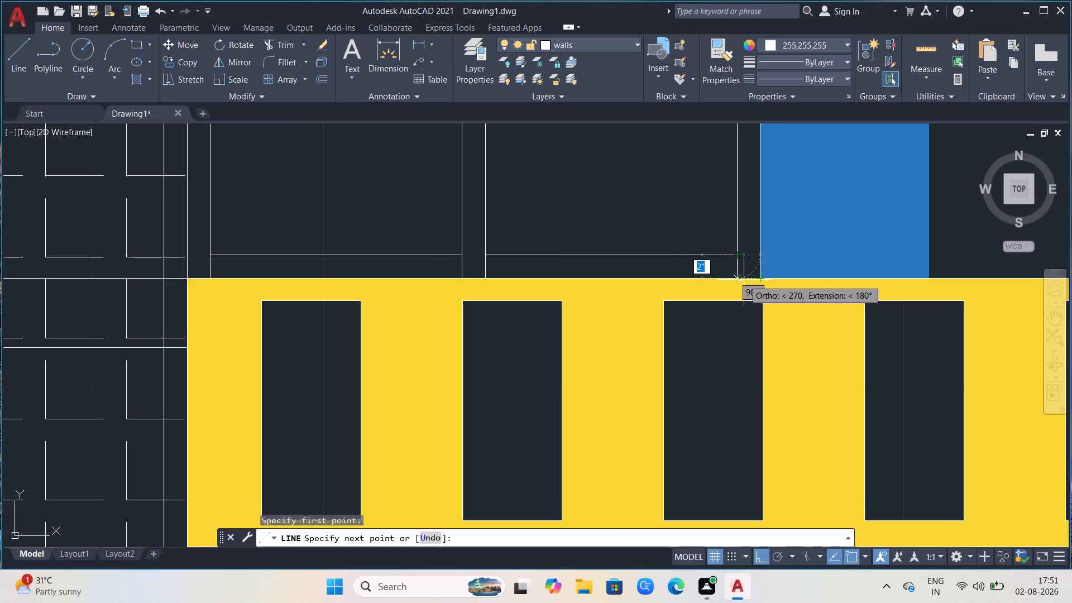
pyautogui.scroll(3, 744, 280)
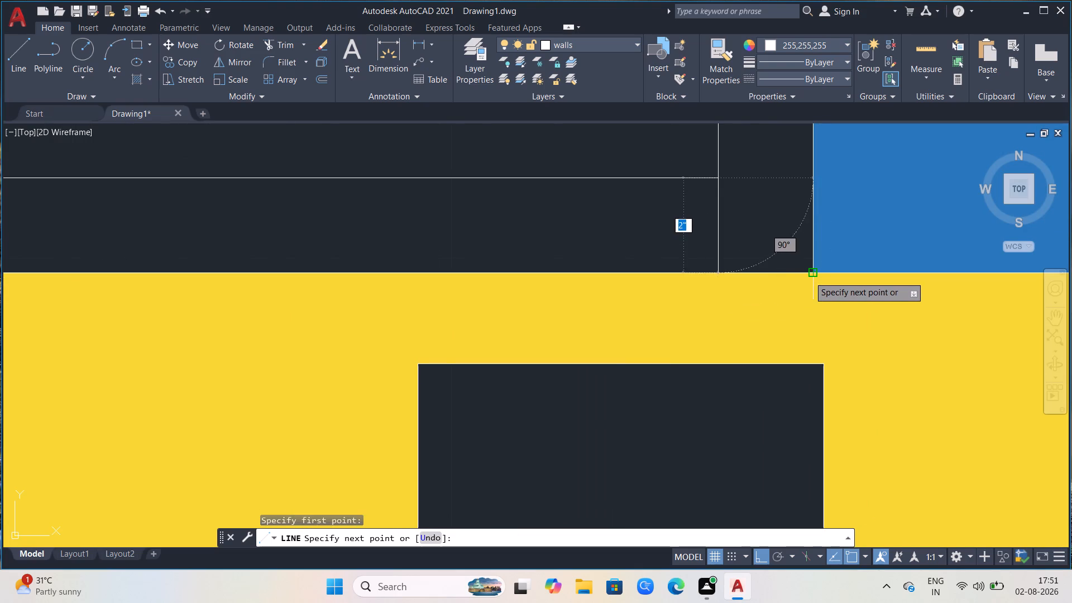
pyautogui.click(719, 273)
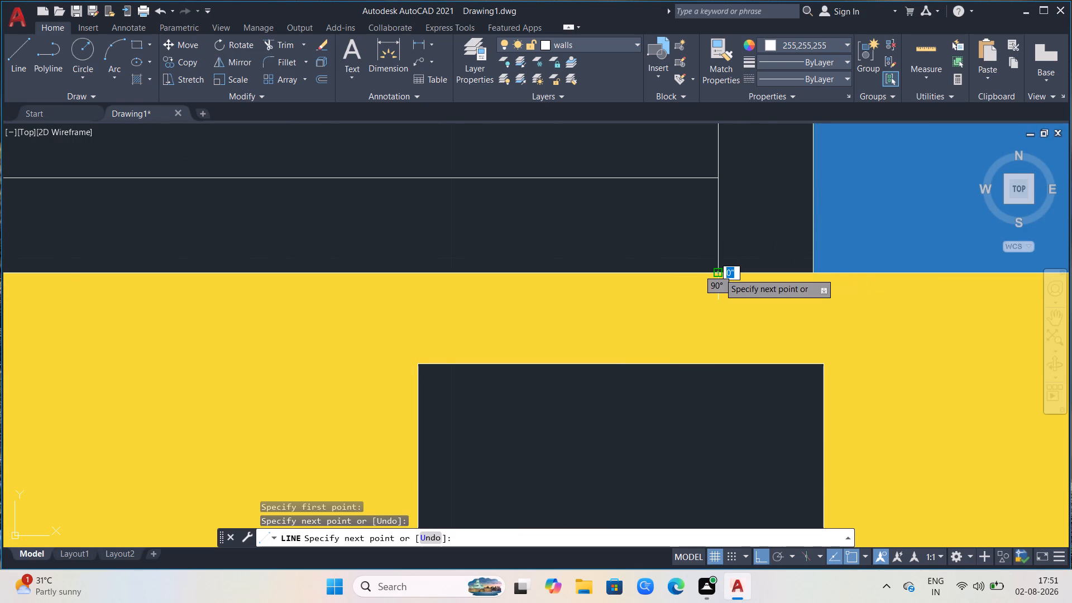
pyautogui.press('Escape')
pyautogui.scroll(-2, 880, 299)
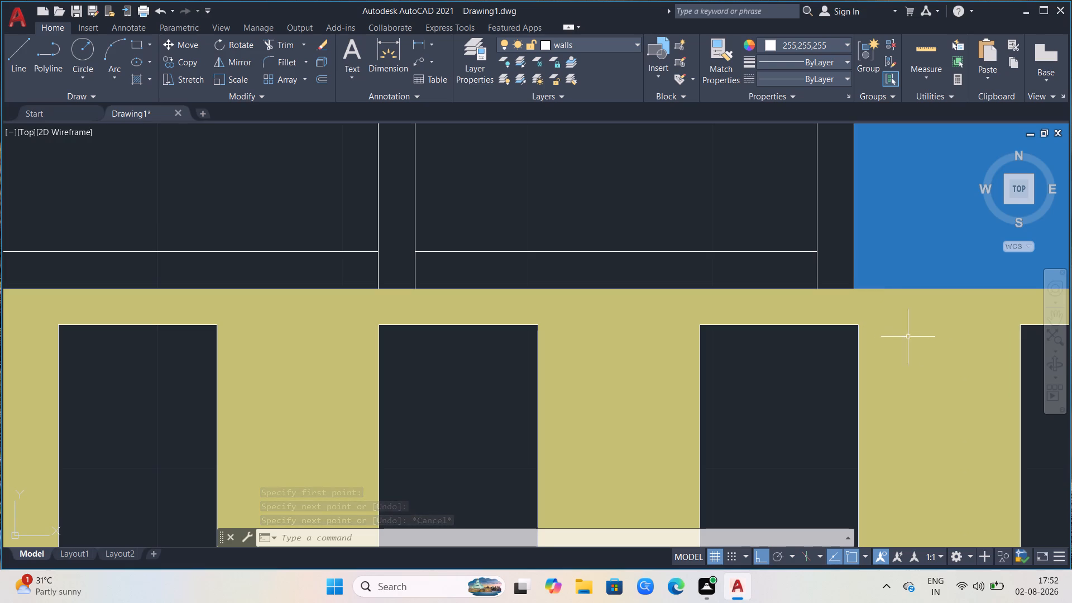
pyautogui.scroll(-2, 582, 214)
pyautogui.scroll(-1, 603, 258)
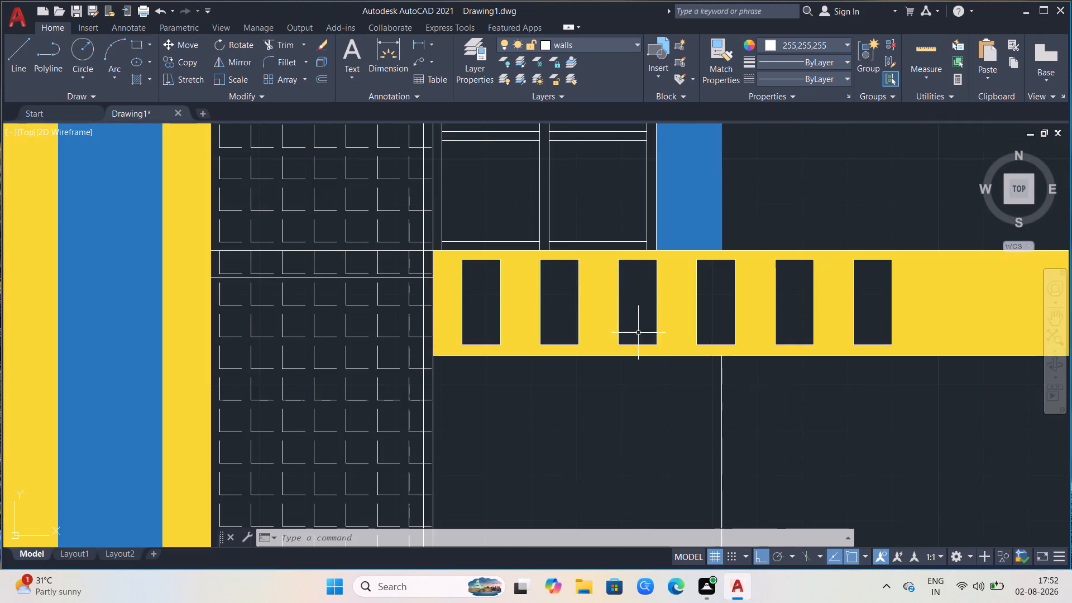
# Draw a 2" horizontal line from the upper-right pane's outer top corner across to the edge of the blue band.
pyautogui.scroll(-2, 762, 396)
pyautogui.scroll(2, 679, 189)
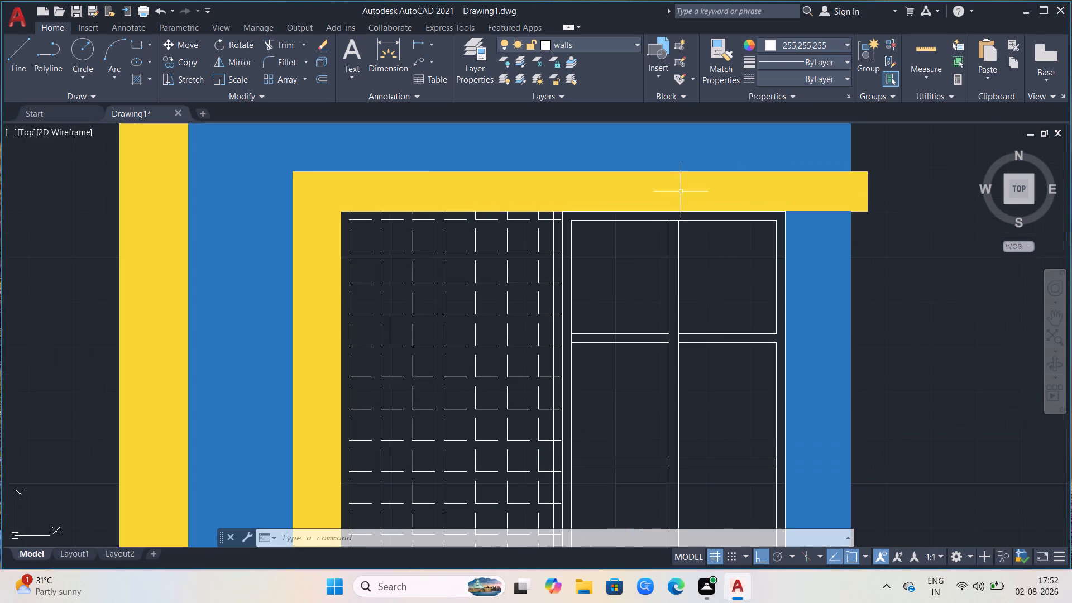
pyautogui.scroll(2, 707, 229)
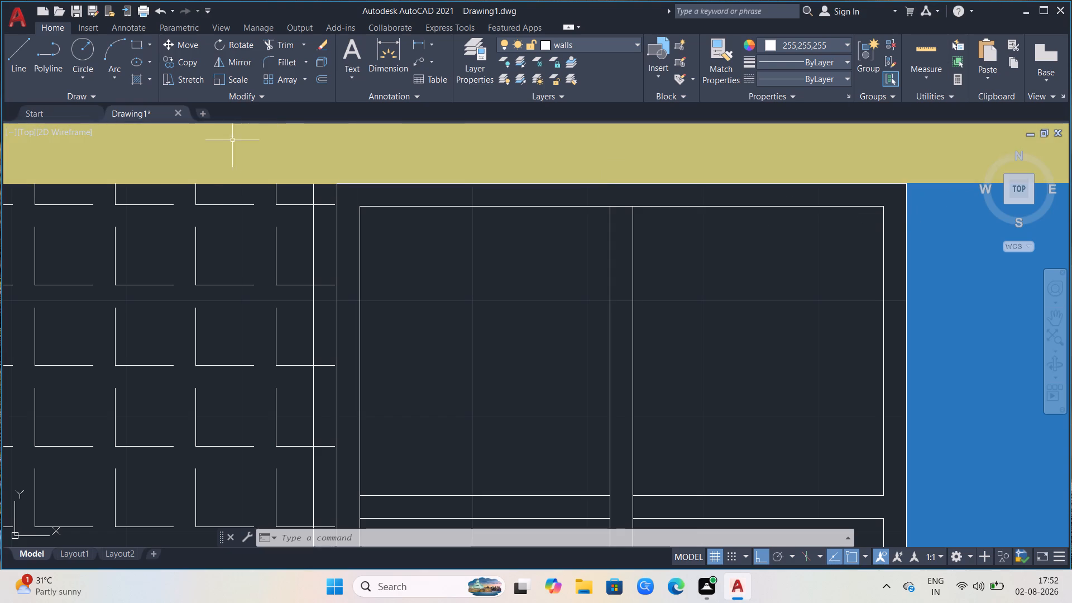
pyautogui.click(21, 70)
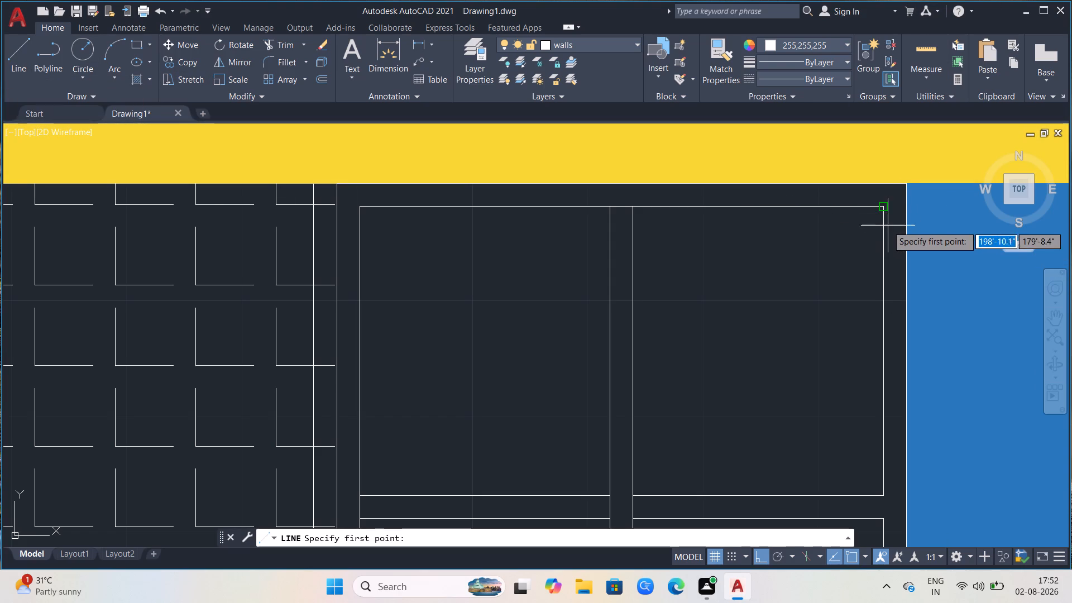
pyautogui.click(884, 216)
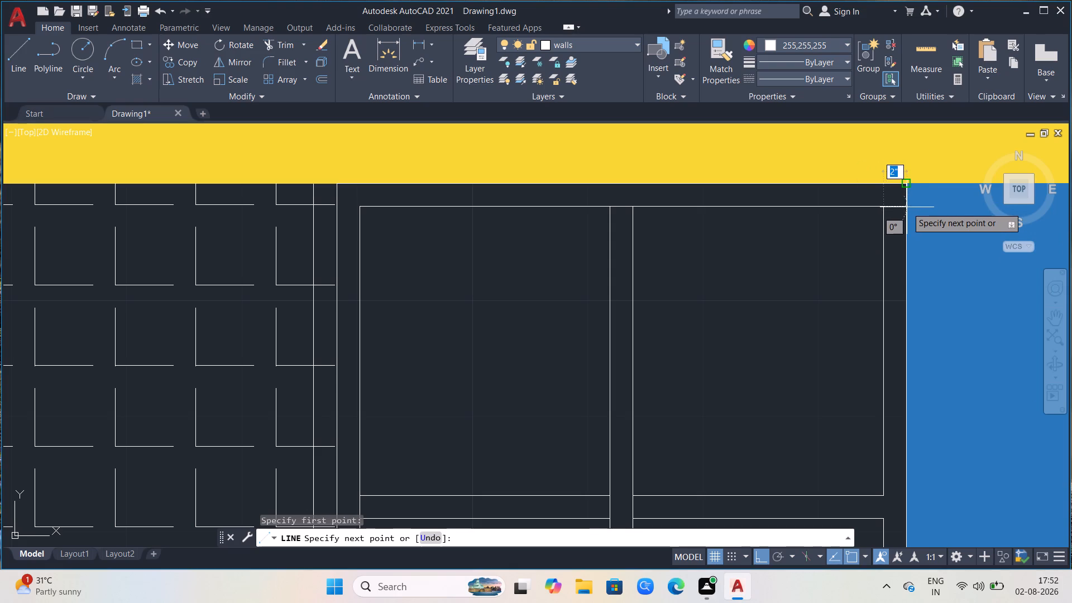
pyautogui.scroll(1, 907, 207)
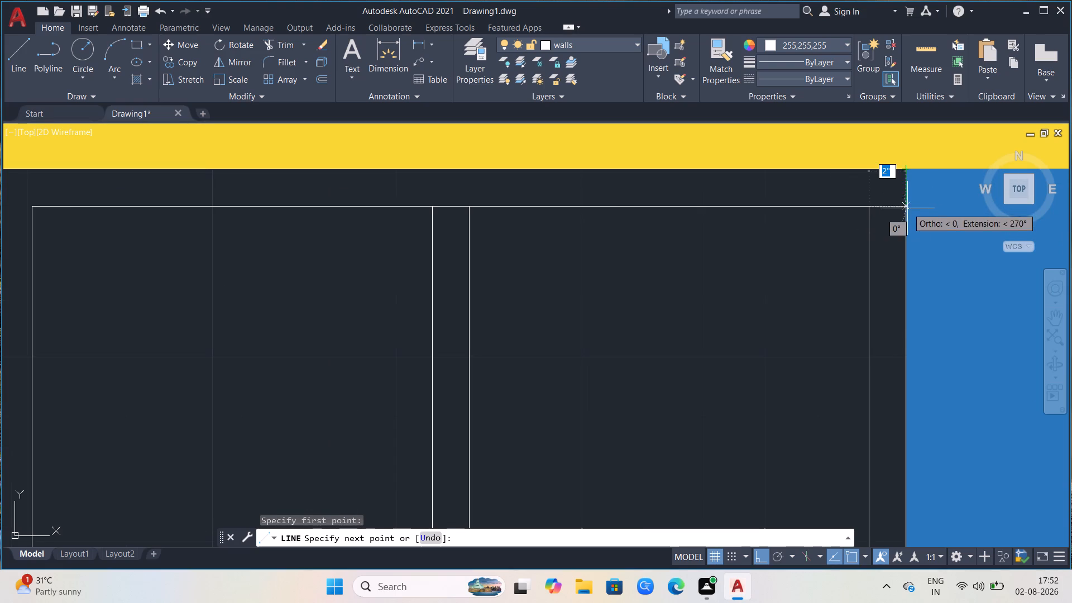
pyautogui.click(907, 209)
pyautogui.press('Escape')
pyautogui.scroll(-1, 744, 271)
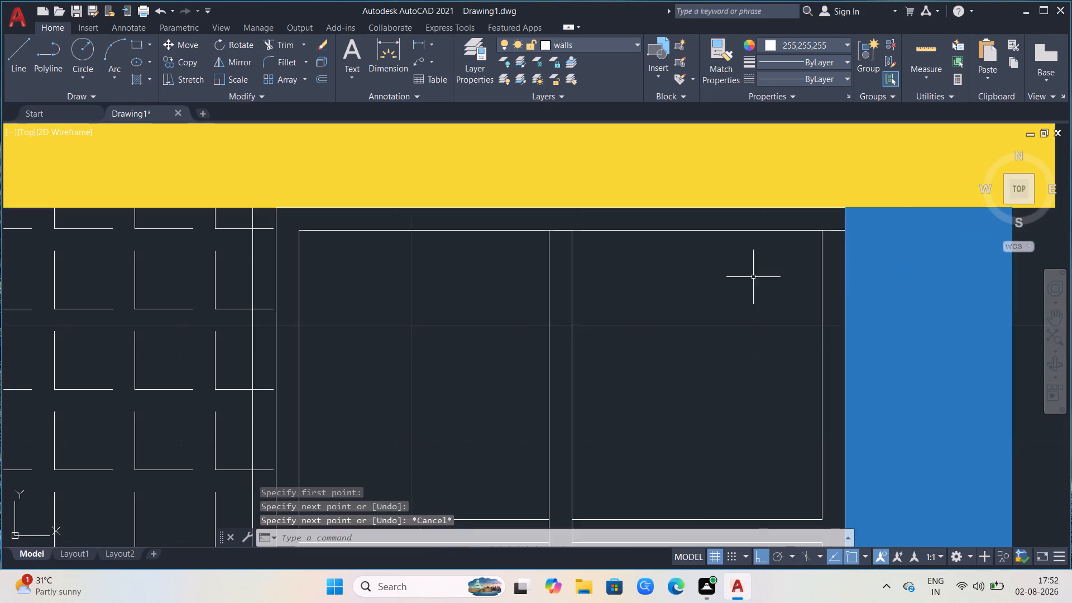
# Draw a short horizontal line from the upper-left pane's outer top corner across to the window frame's left edge.
pyautogui.scroll(-1, 755, 277)
pyautogui.click(15, 55)
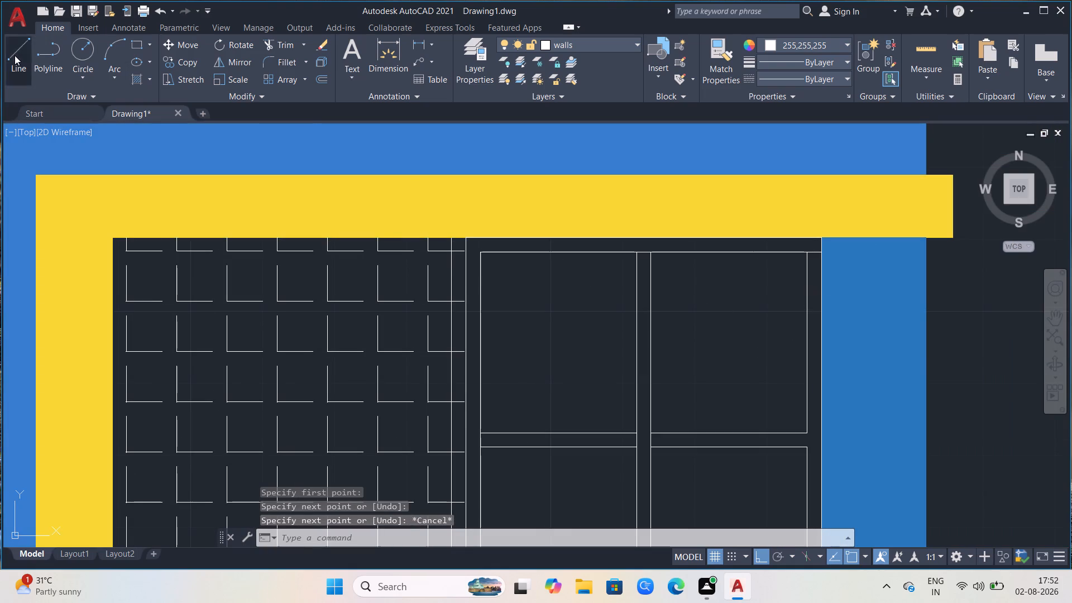
pyautogui.click(482, 253)
pyautogui.scroll(2, 473, 244)
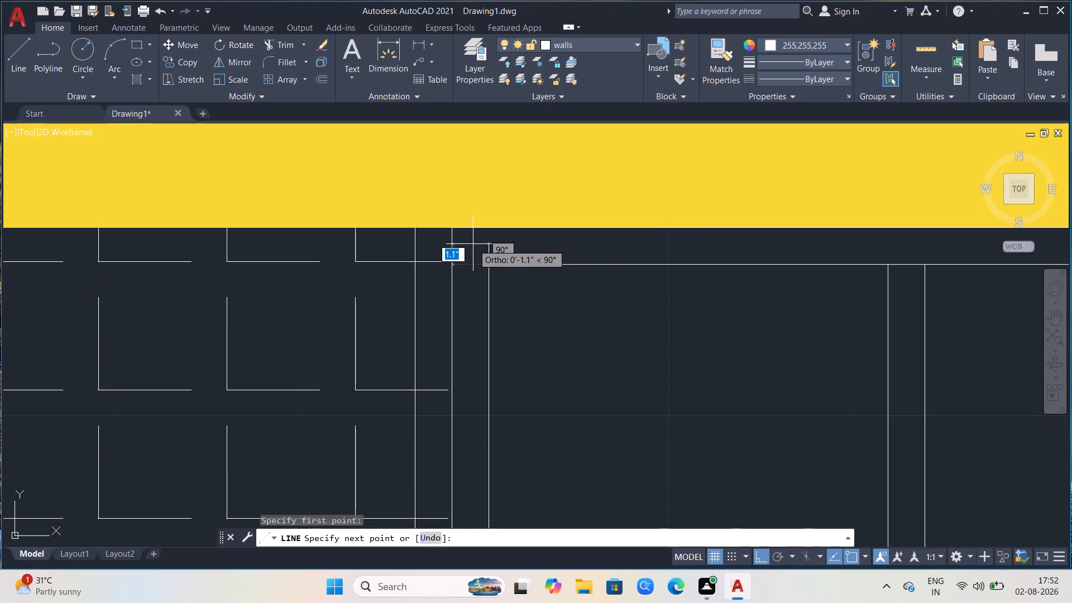
pyautogui.click(452, 265)
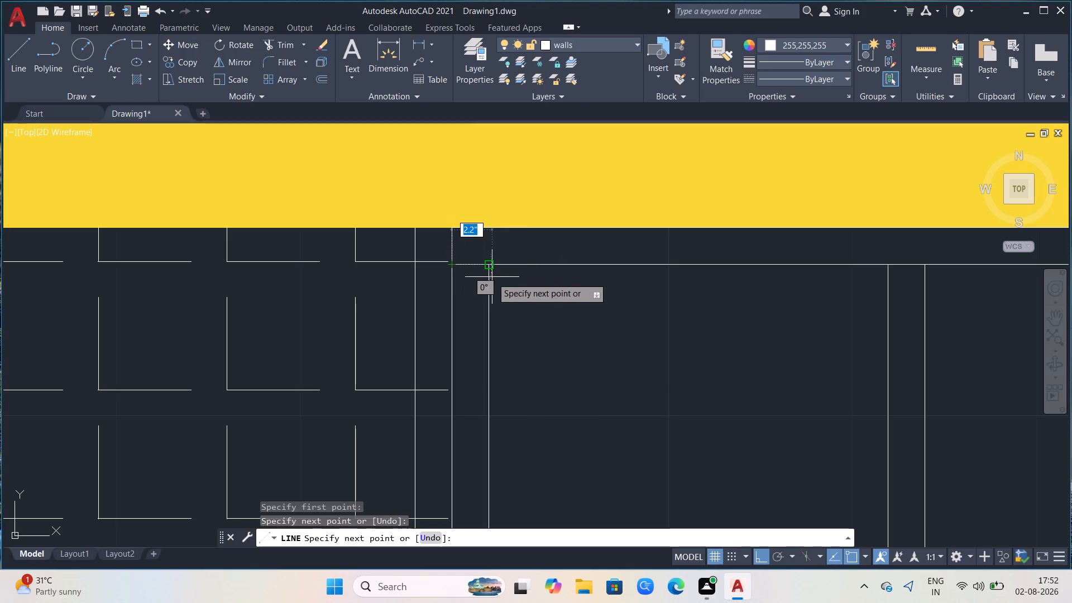
pyautogui.press('Escape')
# Draw a 2" vertical line joining the right-column panes' outer right edges across the upper horizontal gap.
pyautogui.scroll(-2, 406, 330)
pyautogui.scroll(-1, 675, 284)
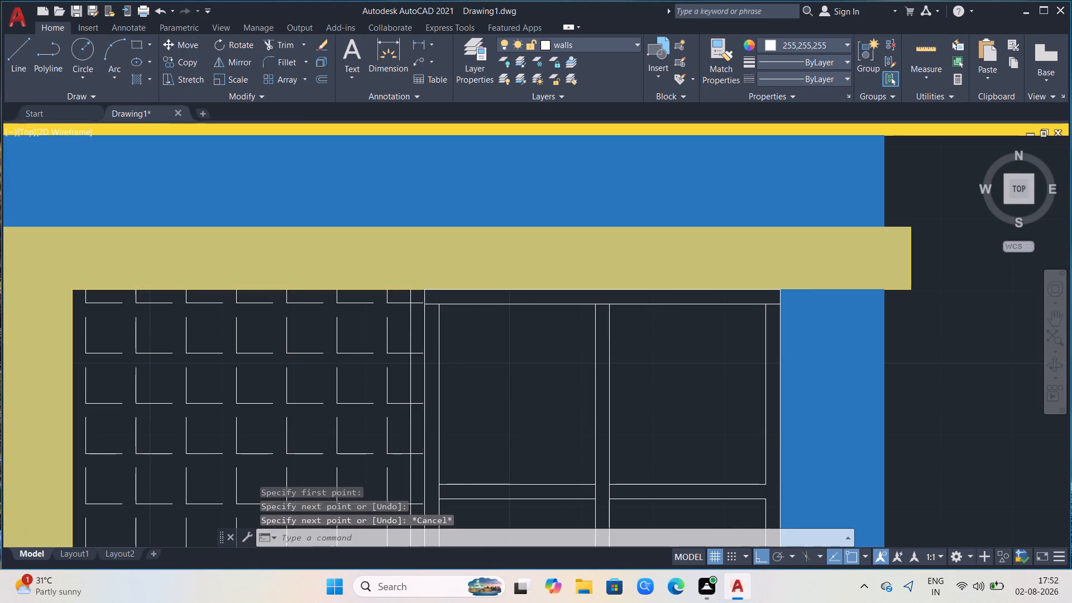
pyautogui.scroll(-2, 338, 313)
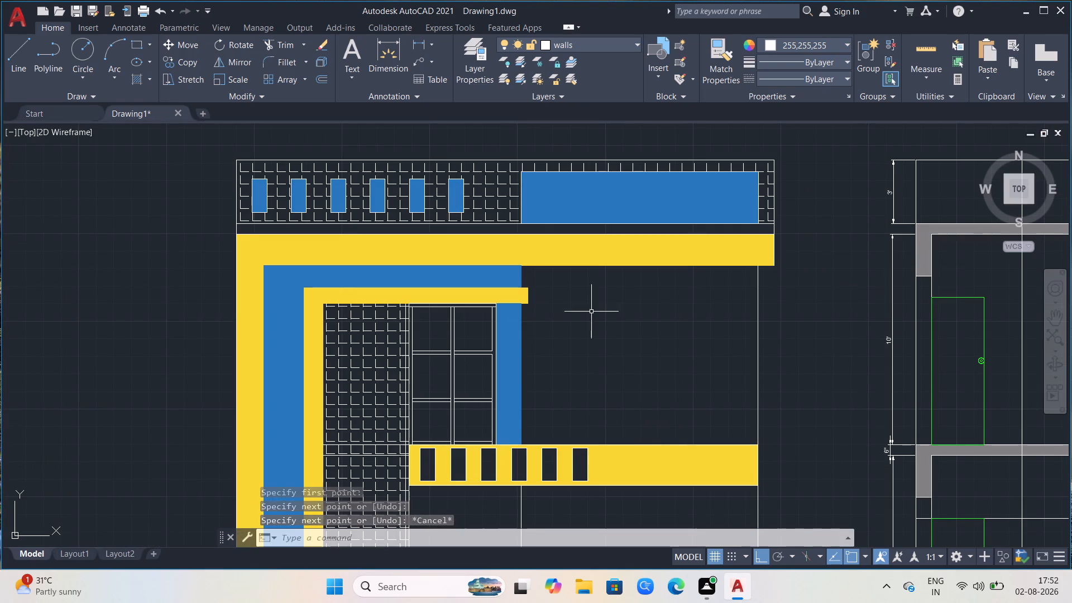
pyautogui.scroll(3, 492, 391)
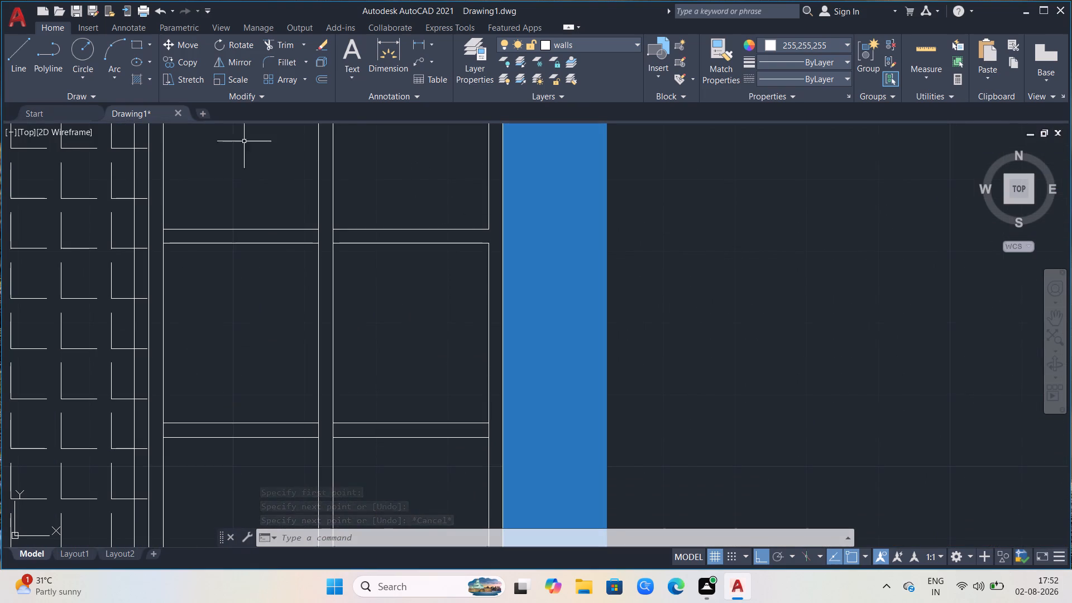
pyautogui.click(25, 44)
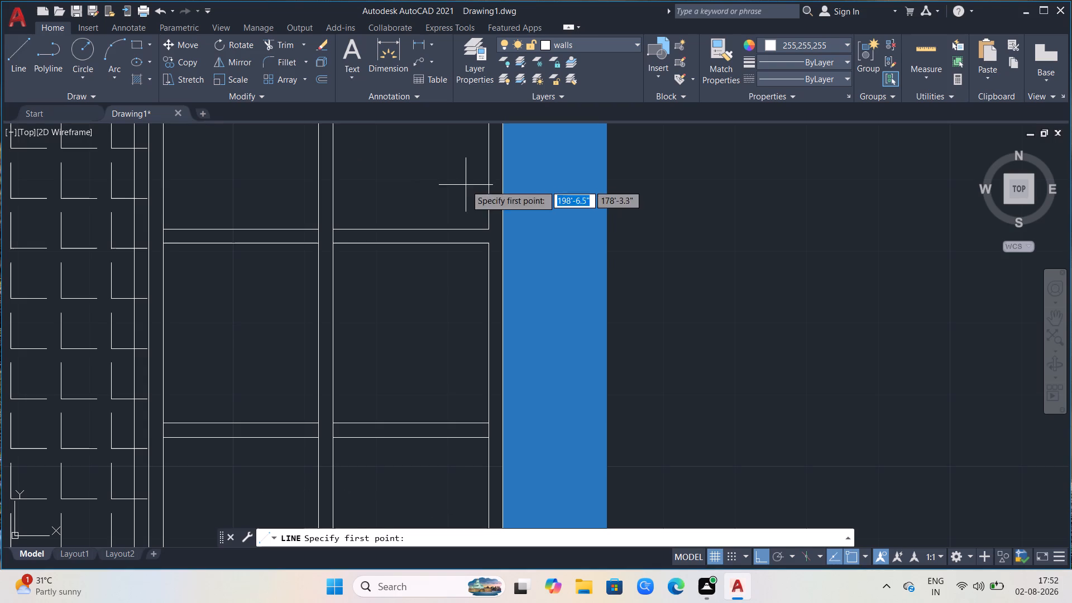
pyautogui.click(484, 229)
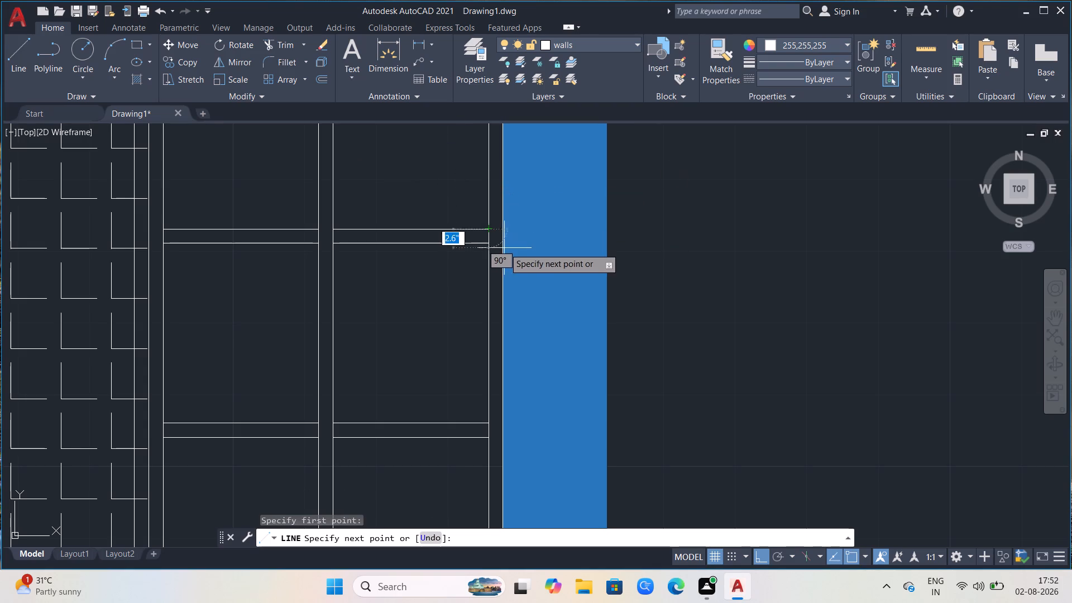
pyautogui.click(501, 247)
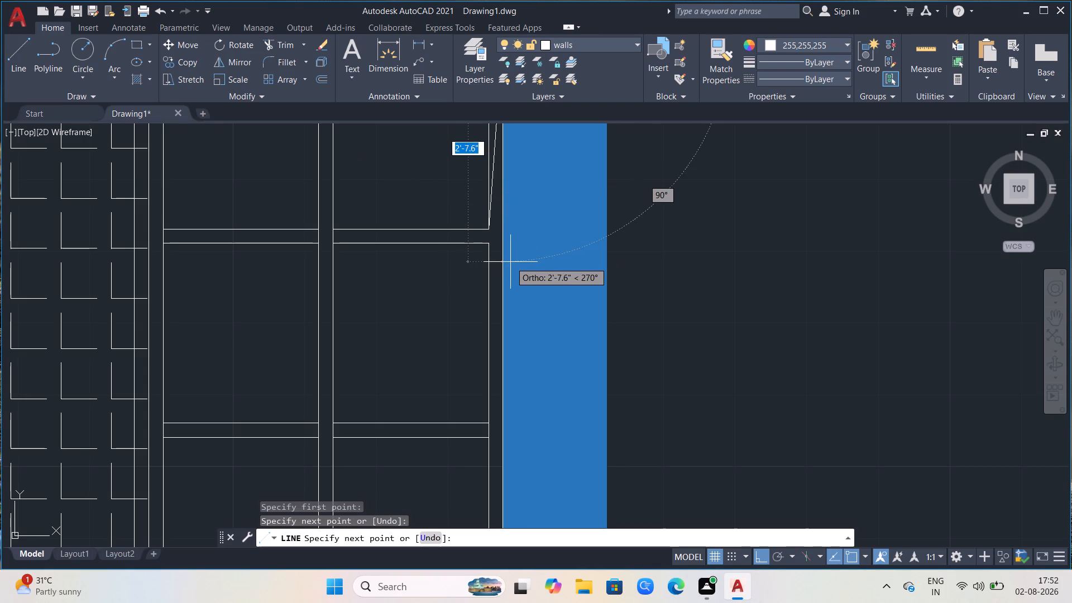
pyautogui.hotkey('ctrl', 'z')
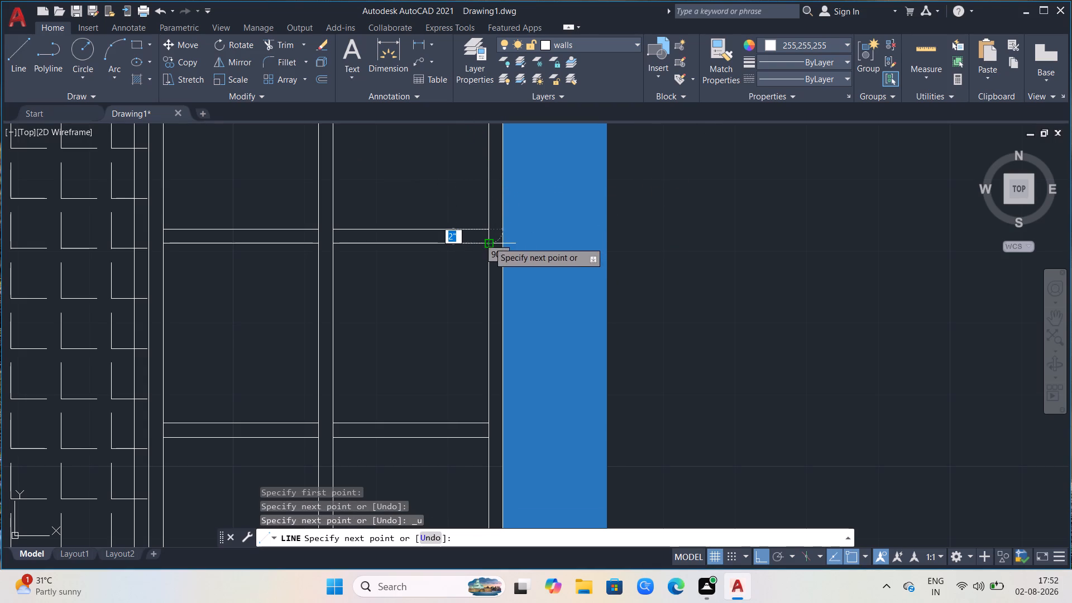
pyautogui.click(489, 242)
pyautogui.press('Escape')
pyautogui.scroll(-2, 511, 299)
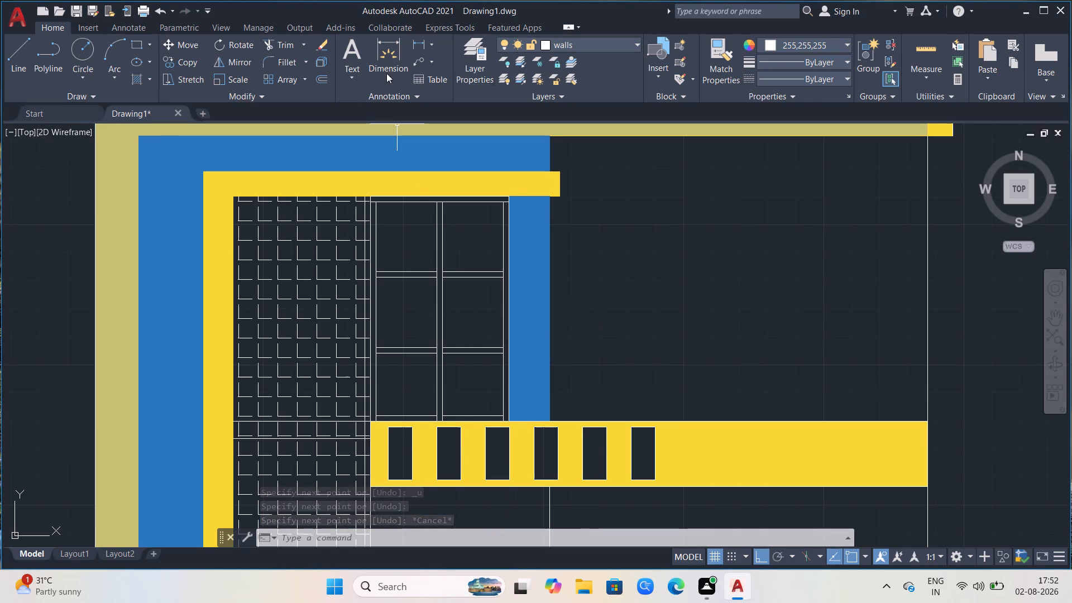
# Hatch the window's central mullion, both upper crossbars and the right side strip with solid black (0,0,0).
pyautogui.click(137, 77)
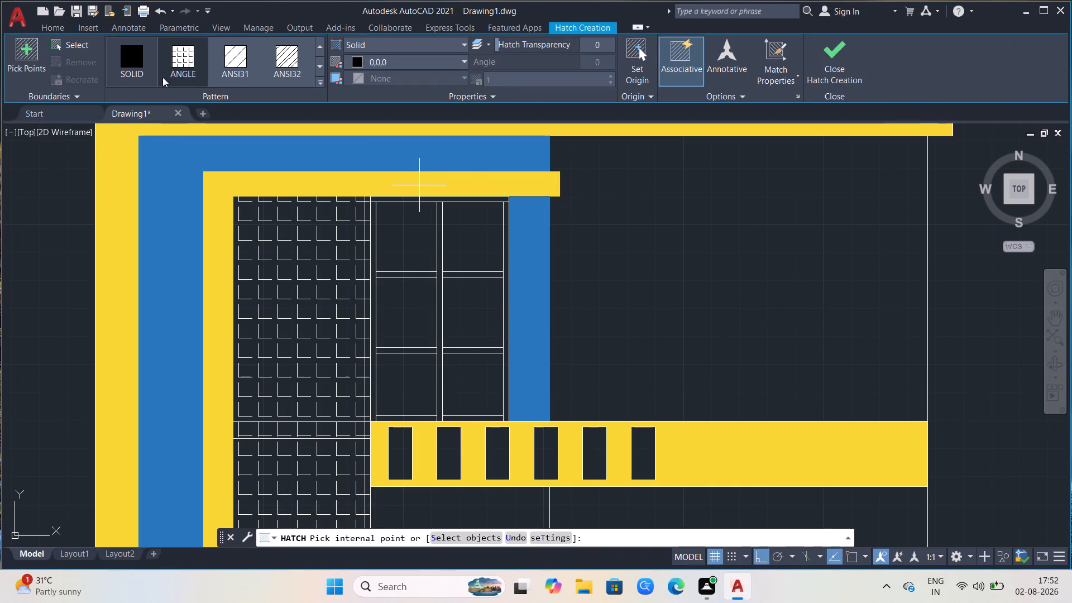
pyautogui.scroll(2, 404, 238)
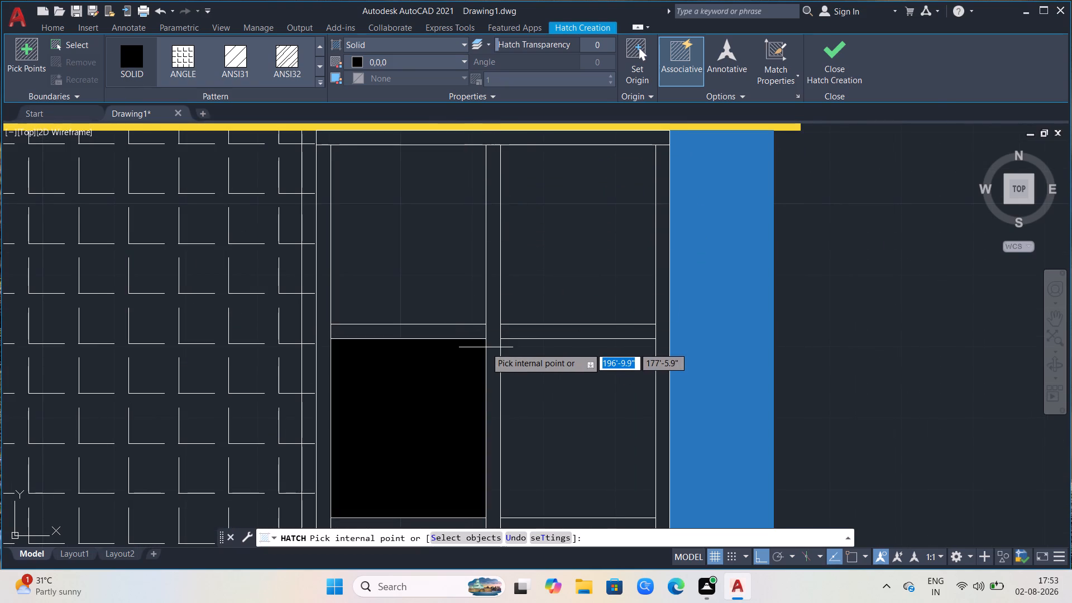
pyautogui.scroll(2, 486, 347)
pyautogui.scroll(3, 518, 315)
pyautogui.scroll(-2, 489, 336)
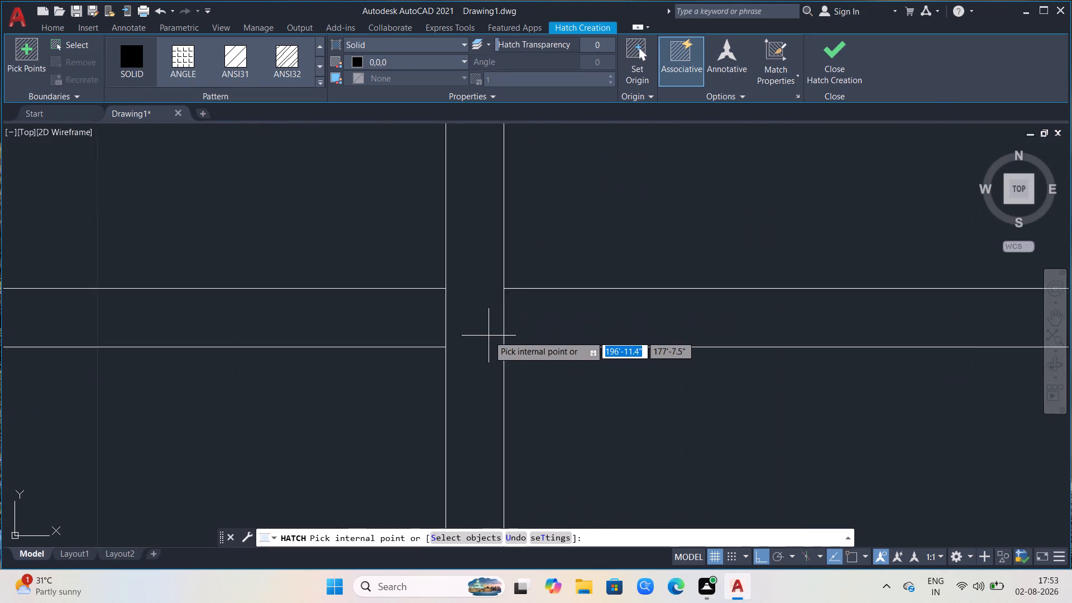
pyautogui.scroll(-6, 489, 336)
pyautogui.scroll(2, 492, 421)
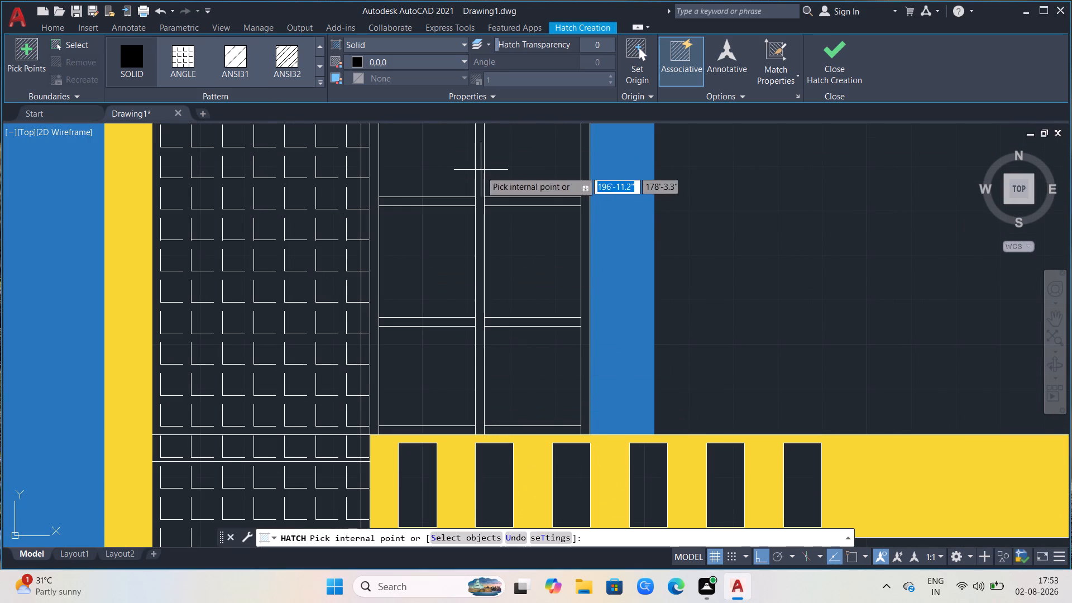
pyautogui.click(481, 196)
pyautogui.click(521, 201)
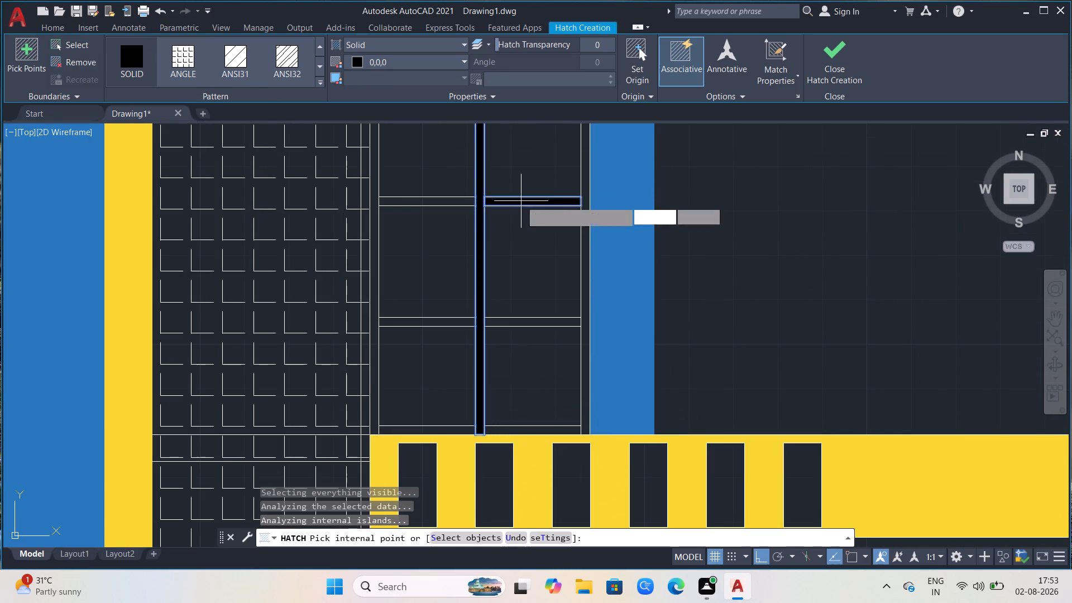
pyautogui.click(448, 200)
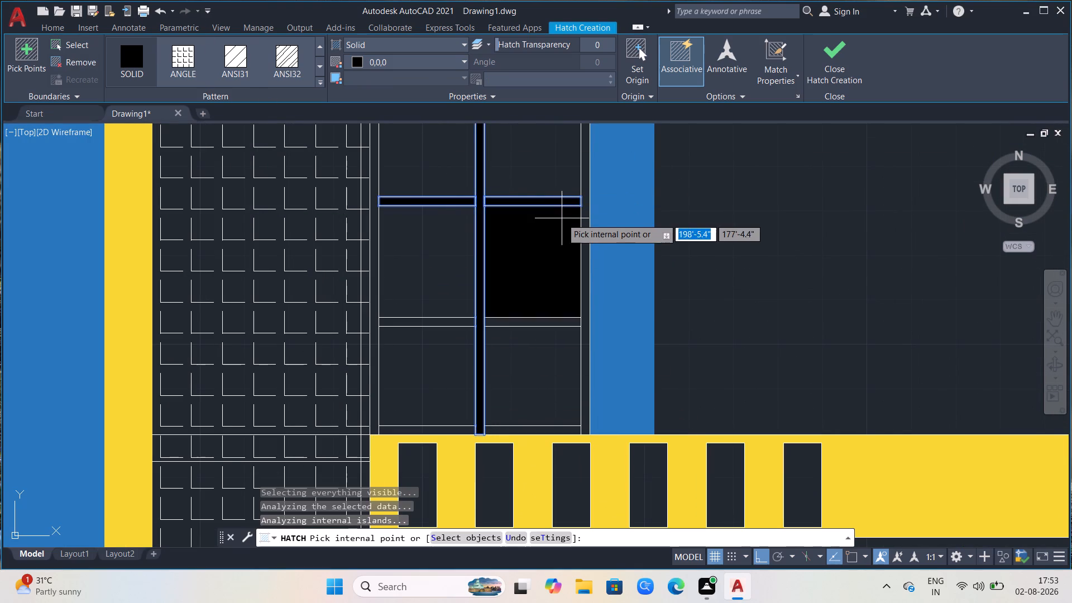
pyautogui.click(588, 212)
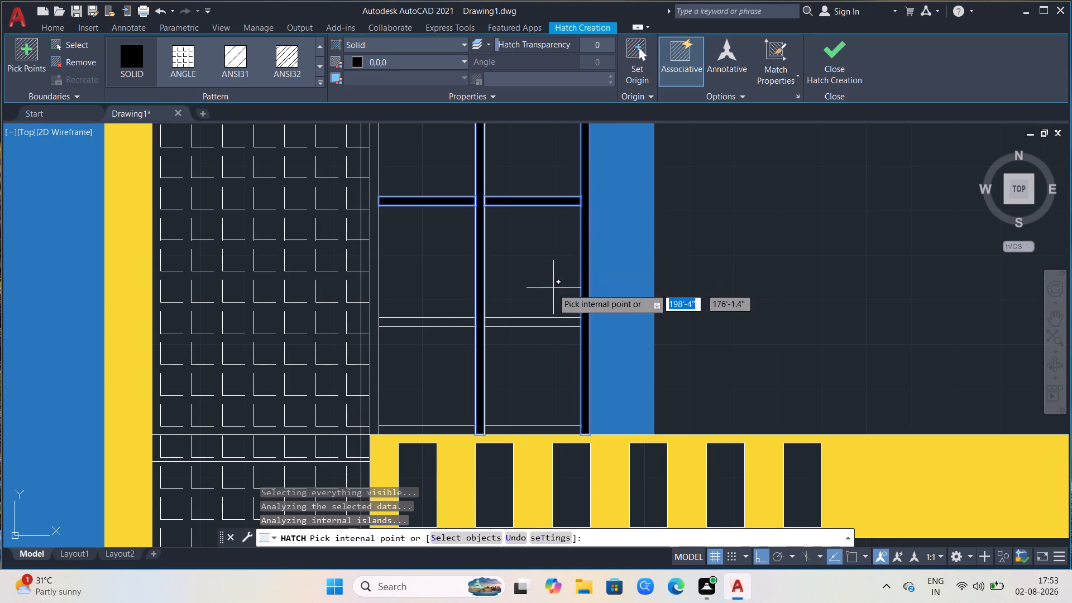
# Add the lower-right crossbar and both halves of the window's bottom rail to the solid black hatch.
pyautogui.click(545, 325)
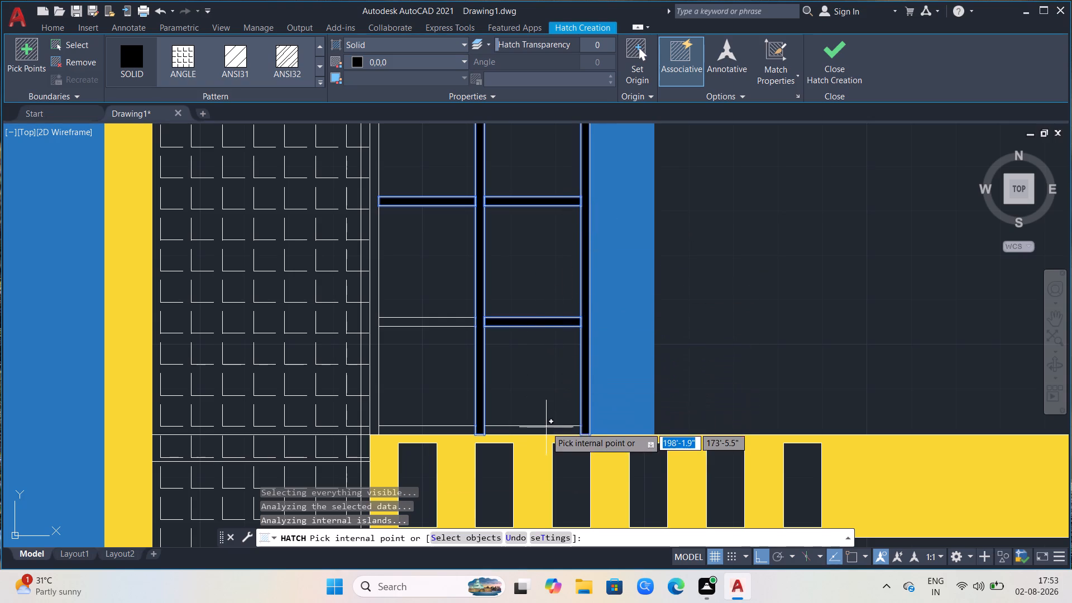
pyautogui.scroll(2, 510, 433)
pyautogui.click(511, 429)
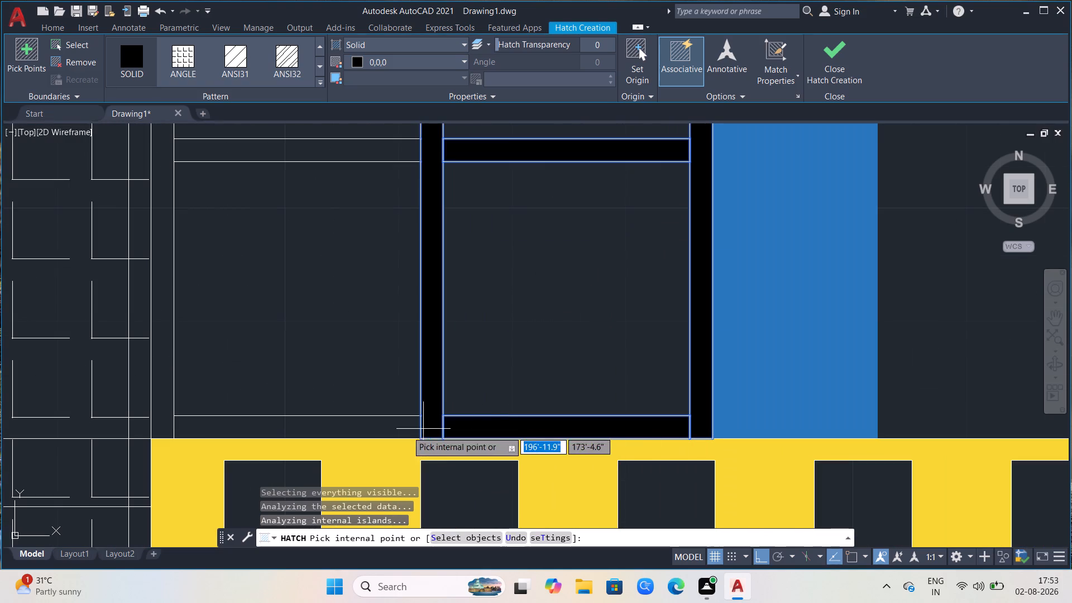
pyautogui.click(363, 432)
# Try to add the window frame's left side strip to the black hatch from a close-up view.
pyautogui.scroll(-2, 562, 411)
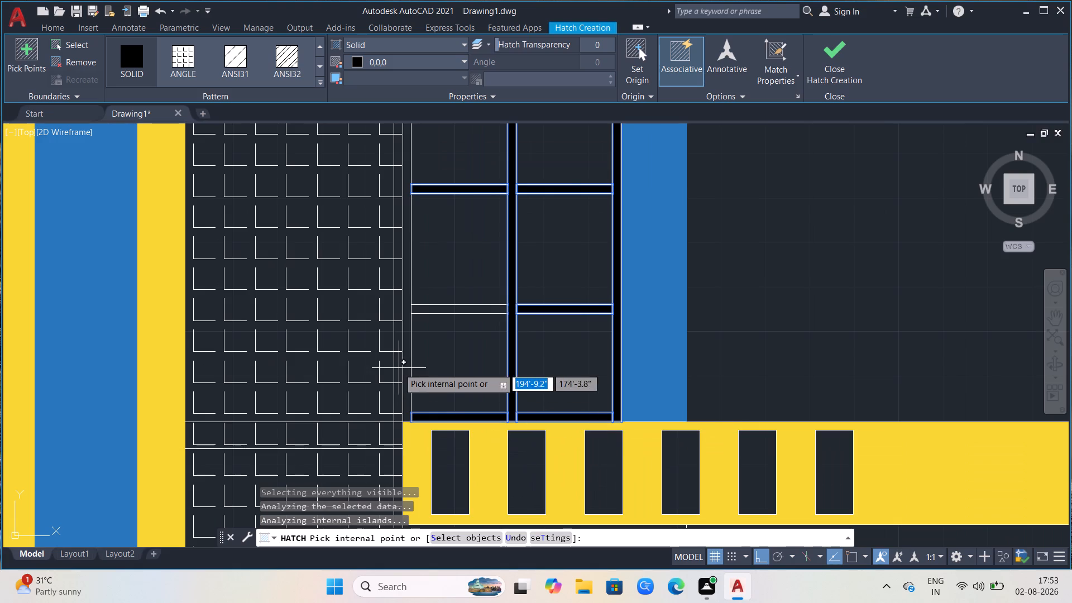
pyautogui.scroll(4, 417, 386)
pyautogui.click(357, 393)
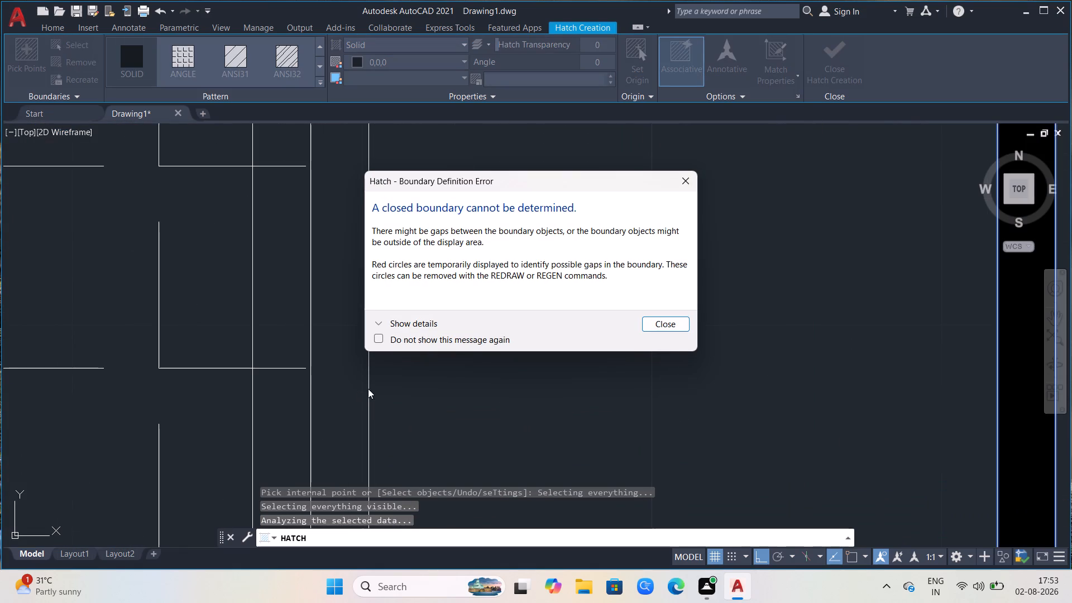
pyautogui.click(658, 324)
# Add the lower-left crossbar, the top rail and the left side strip of the window frame to the solid black hatch.
pyautogui.scroll(-2, 638, 394)
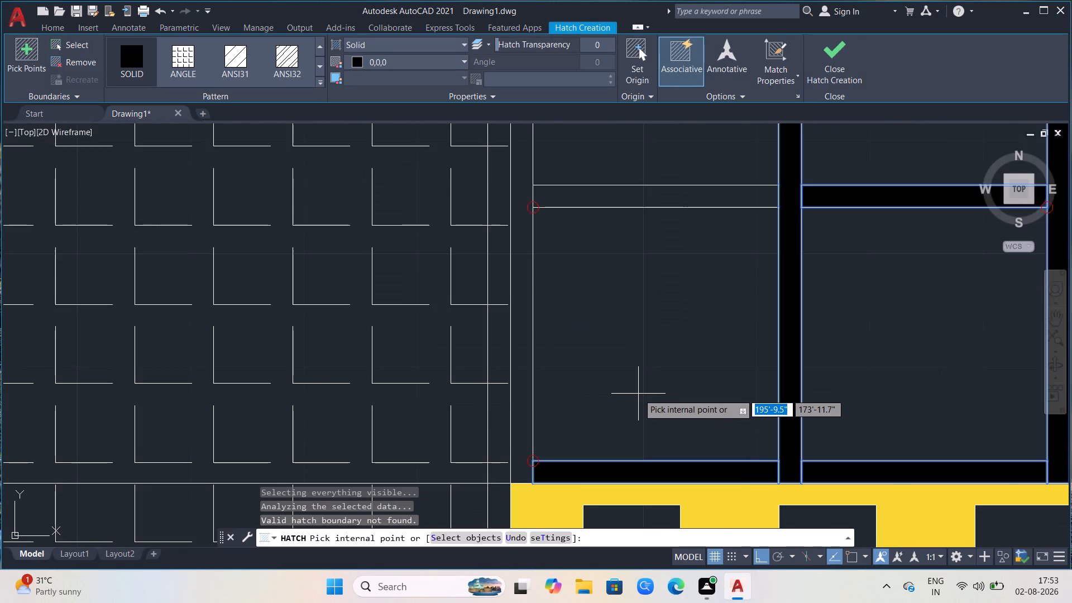
pyautogui.scroll(-1, 638, 394)
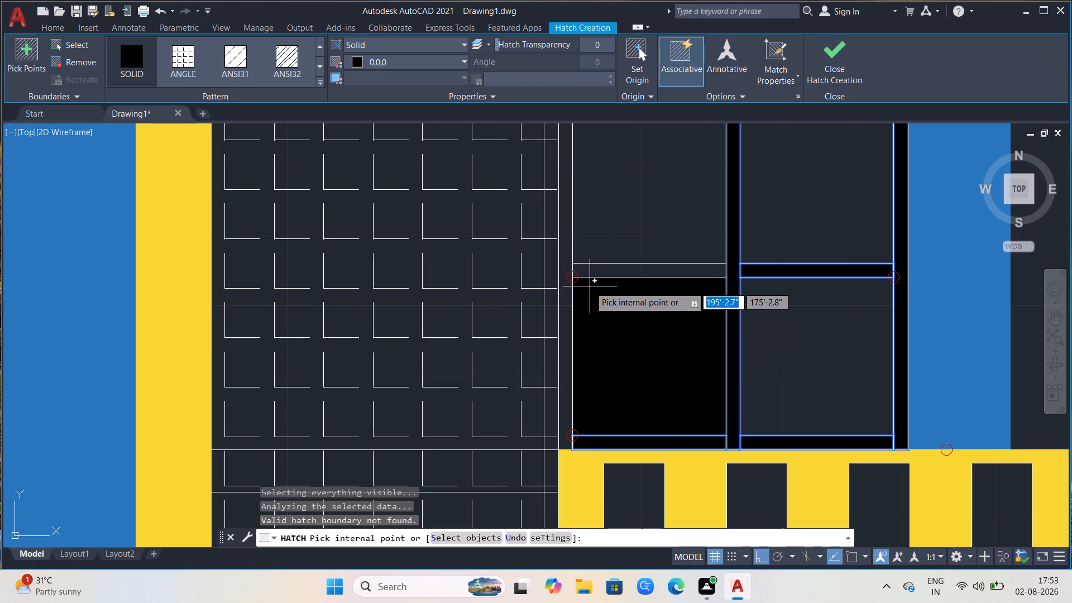
pyautogui.click(601, 272)
pyautogui.scroll(-2, 615, 423)
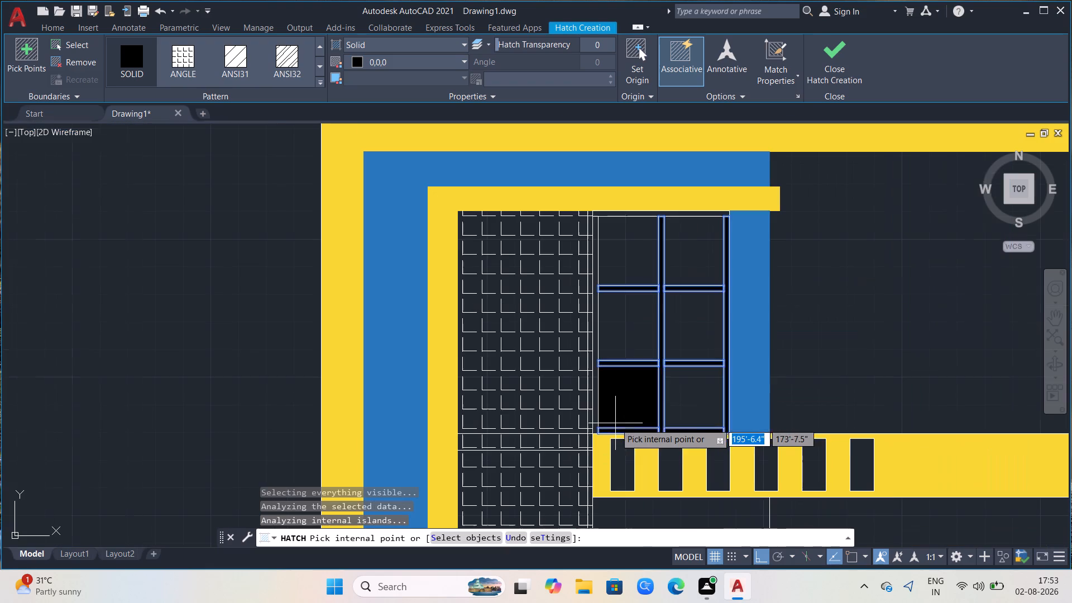
pyautogui.scroll(2, 605, 274)
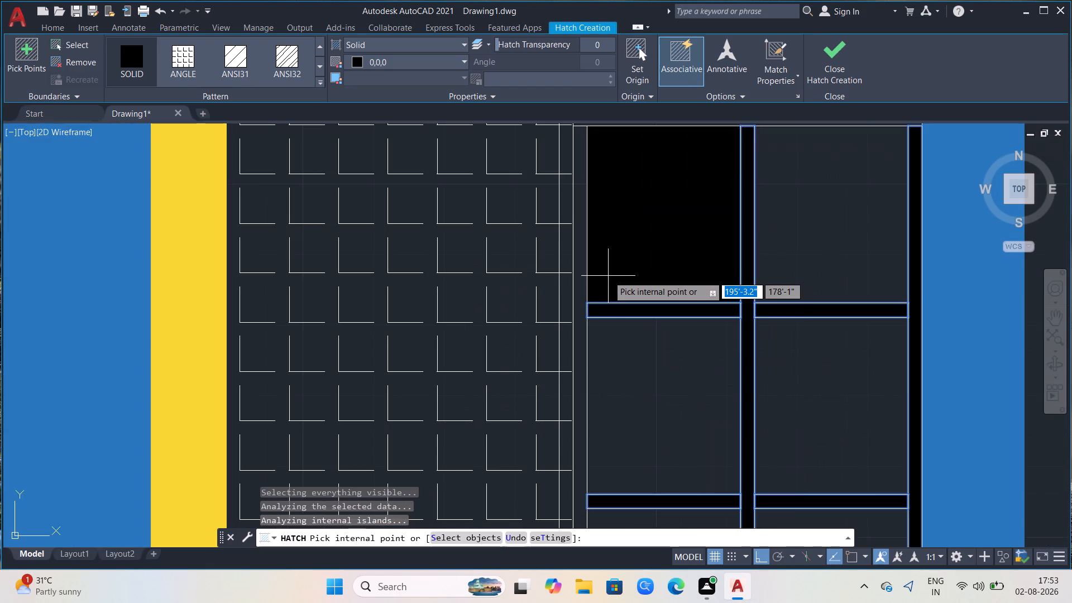
pyautogui.scroll(-1, 607, 303)
pyautogui.click(594, 188)
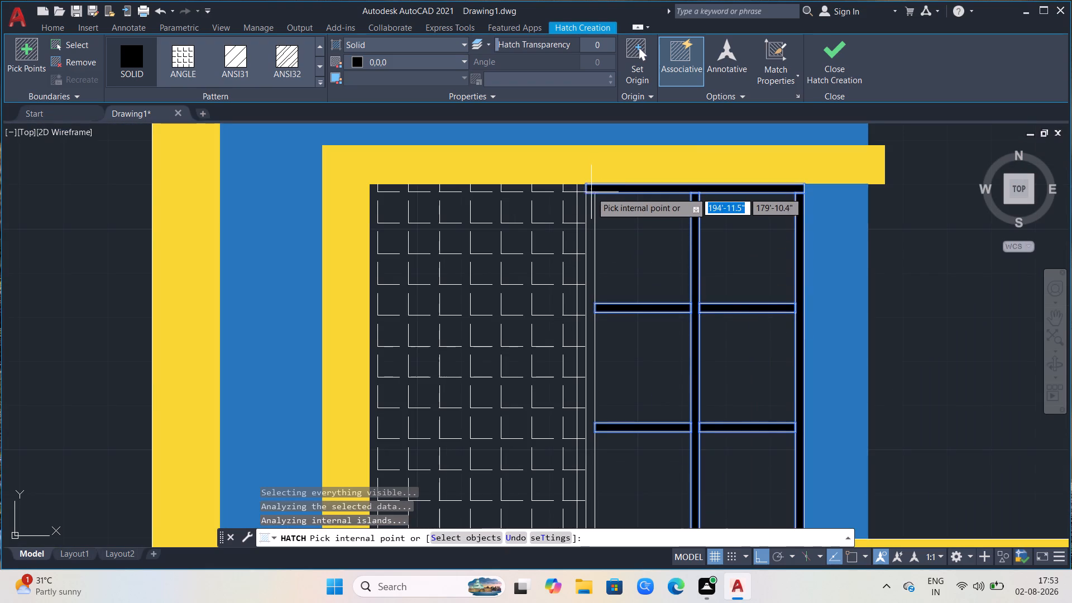
pyautogui.click(589, 200)
pyautogui.scroll(-2, 596, 343)
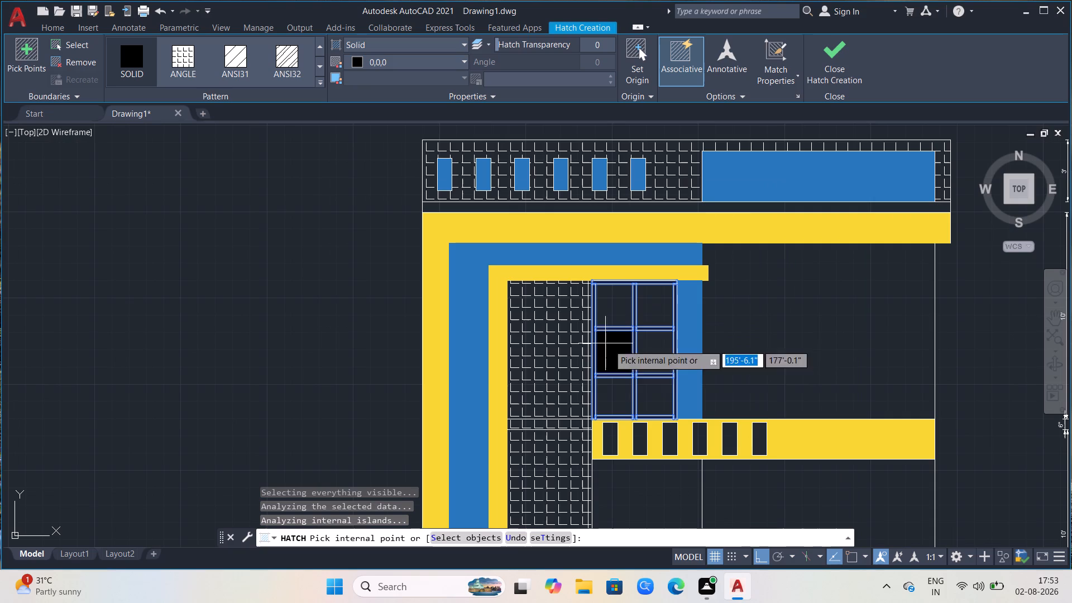
pyautogui.scroll(2, 765, 430)
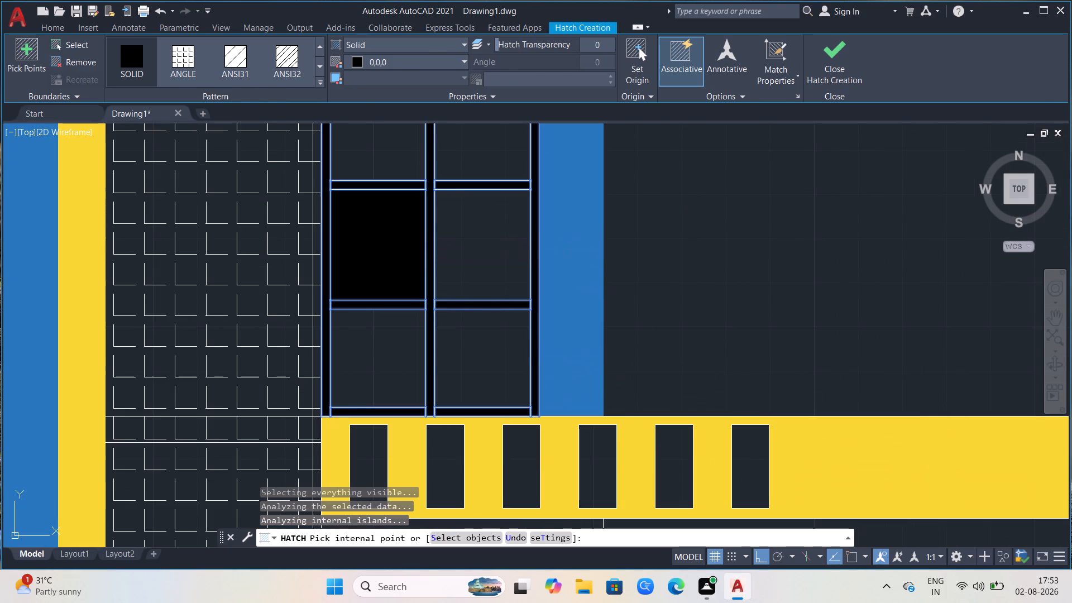
# Finish the black hatch and trim both mullion edge lines where they cross the window's lower crossbar.
pyautogui.press('Escape')
pyautogui.scroll(1, 467, 333)
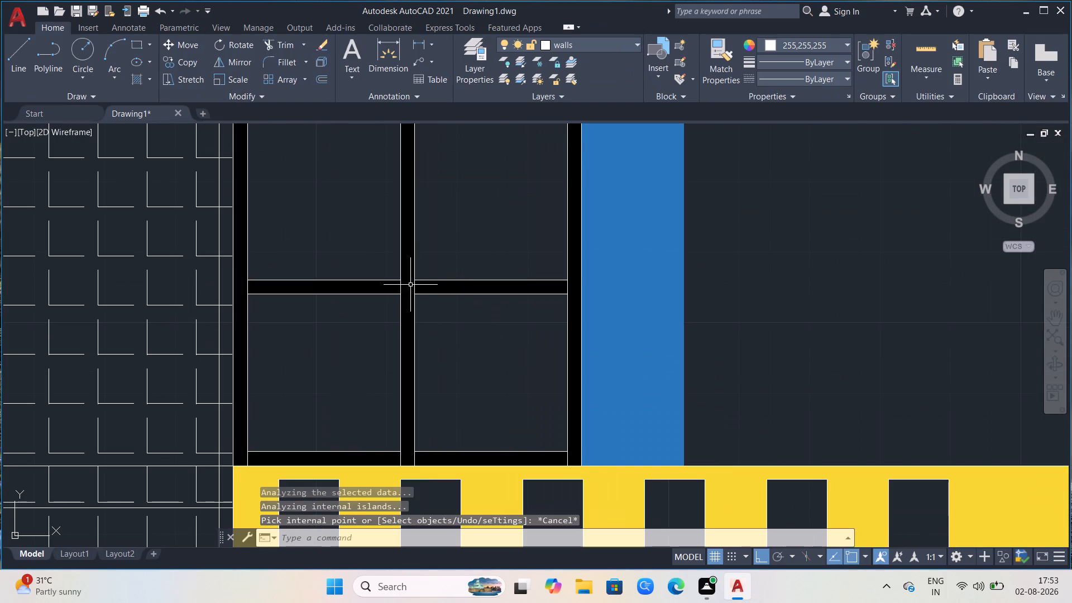
pyautogui.scroll(1, 432, 305)
pyautogui.press('Escape')
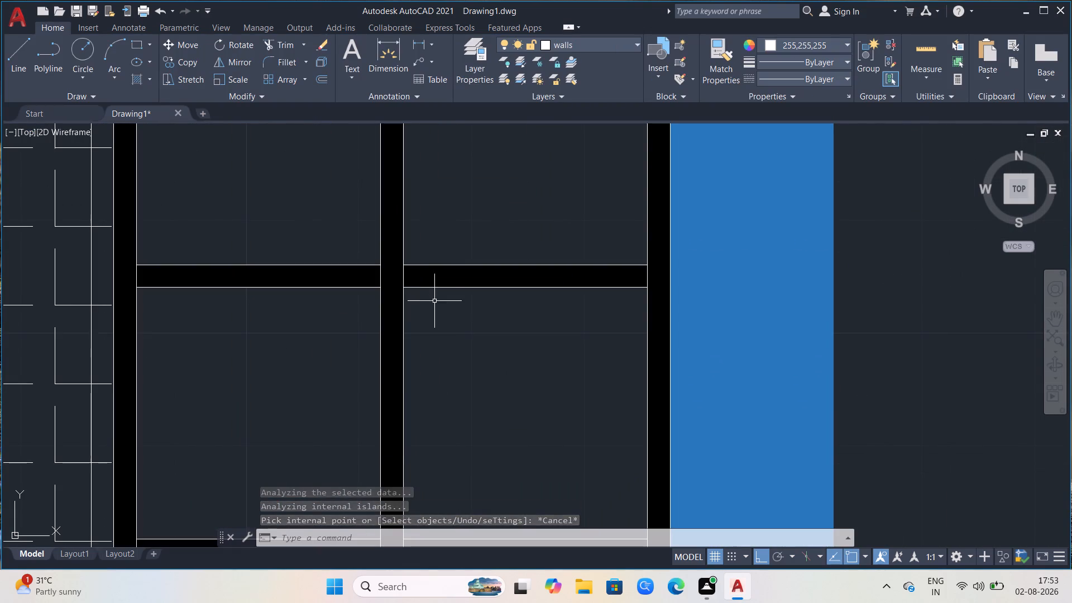
pyautogui.write('TR')
pyautogui.press('Return')
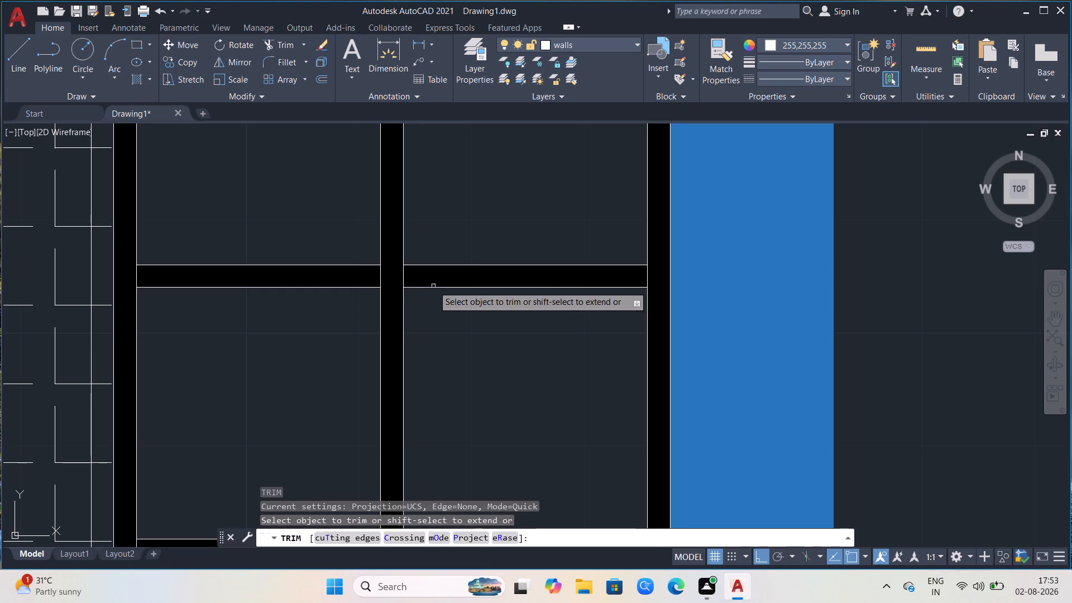
pyautogui.click(402, 274)
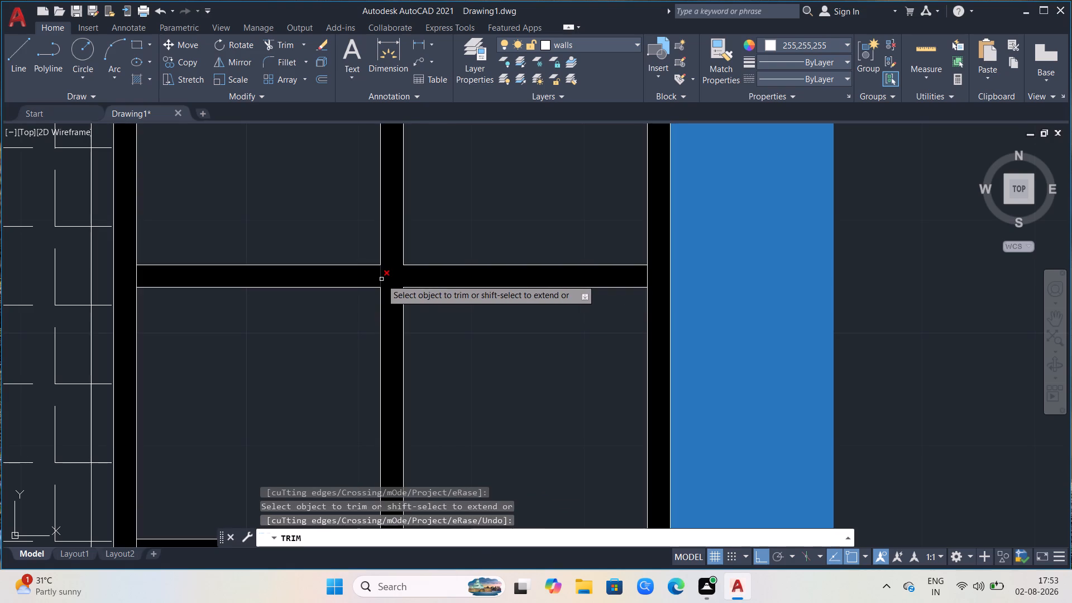
pyautogui.click(381, 279)
# Trim both mullion edge lines and the right side strip's inner edge line where they cross the window's bottom rail.
pyautogui.scroll(-1, 438, 285)
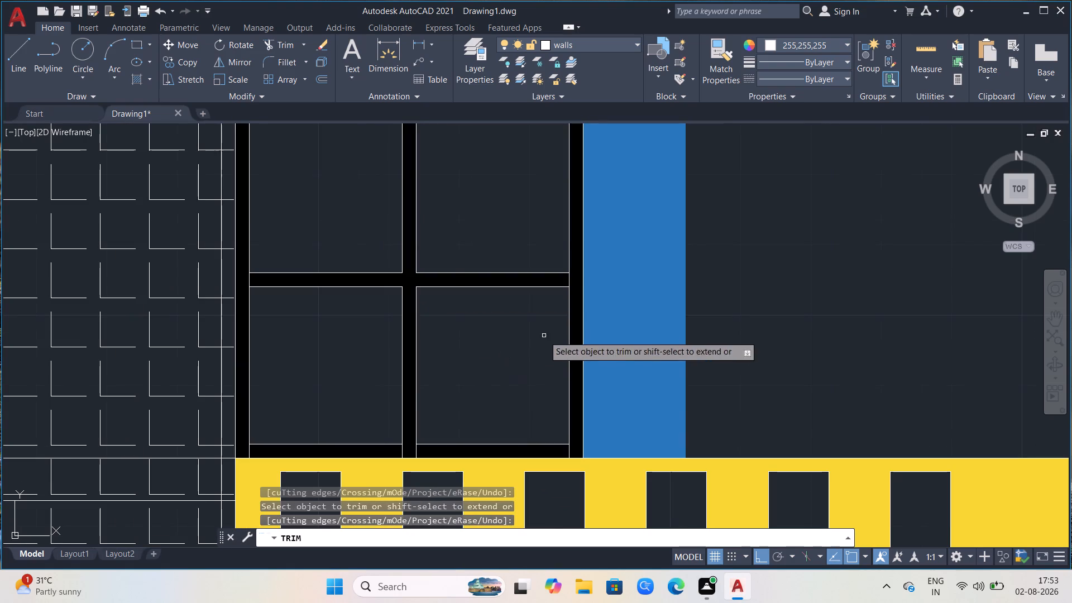
pyautogui.scroll(-2, 505, 342)
pyautogui.scroll(3, 463, 384)
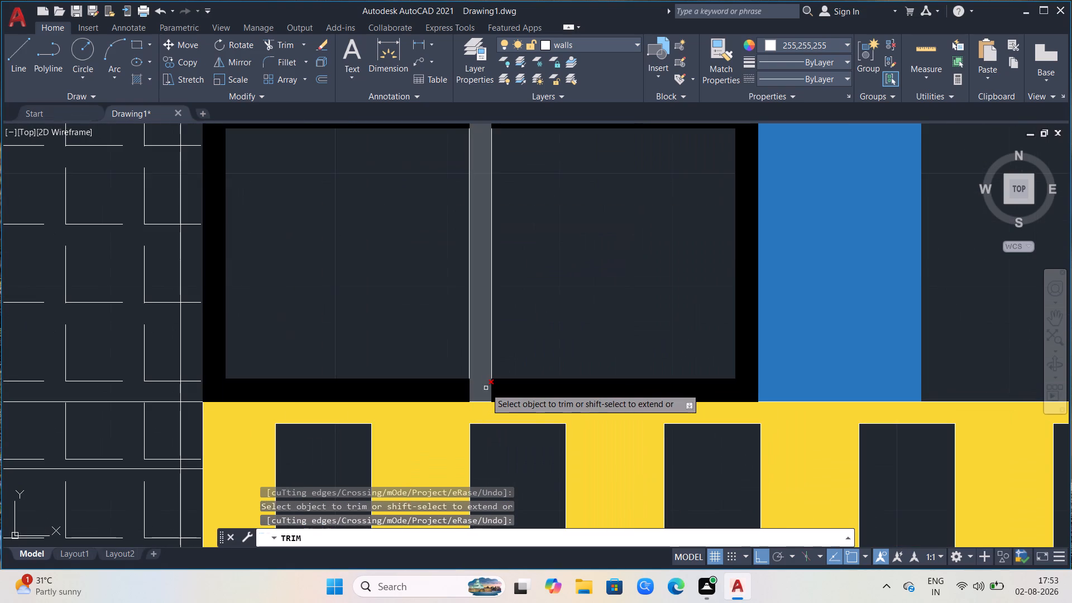
pyautogui.click(470, 388)
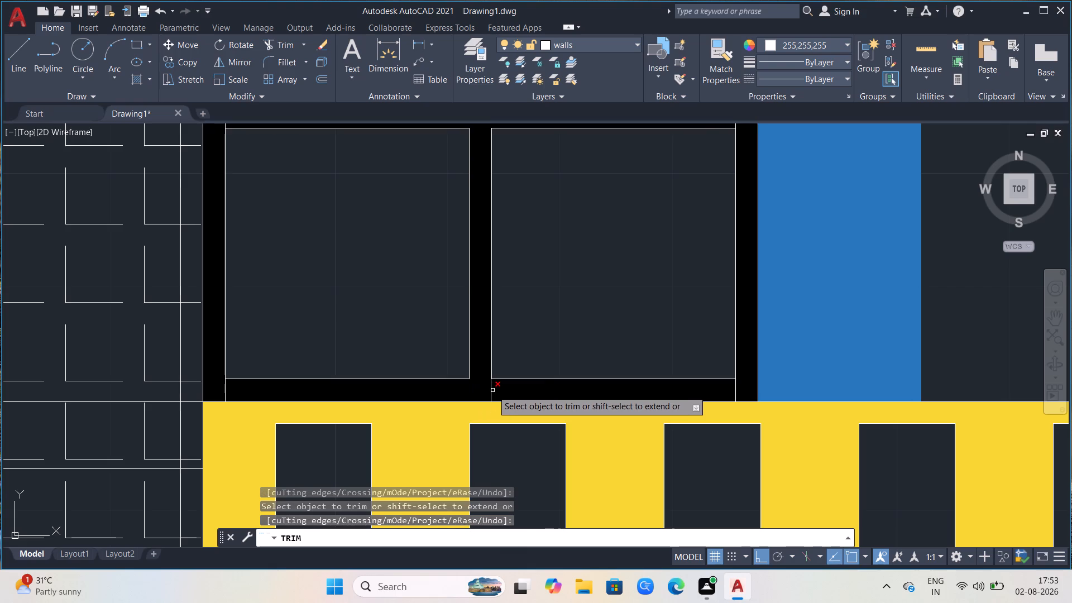
pyautogui.click(492, 390)
pyautogui.scroll(-1, 566, 381)
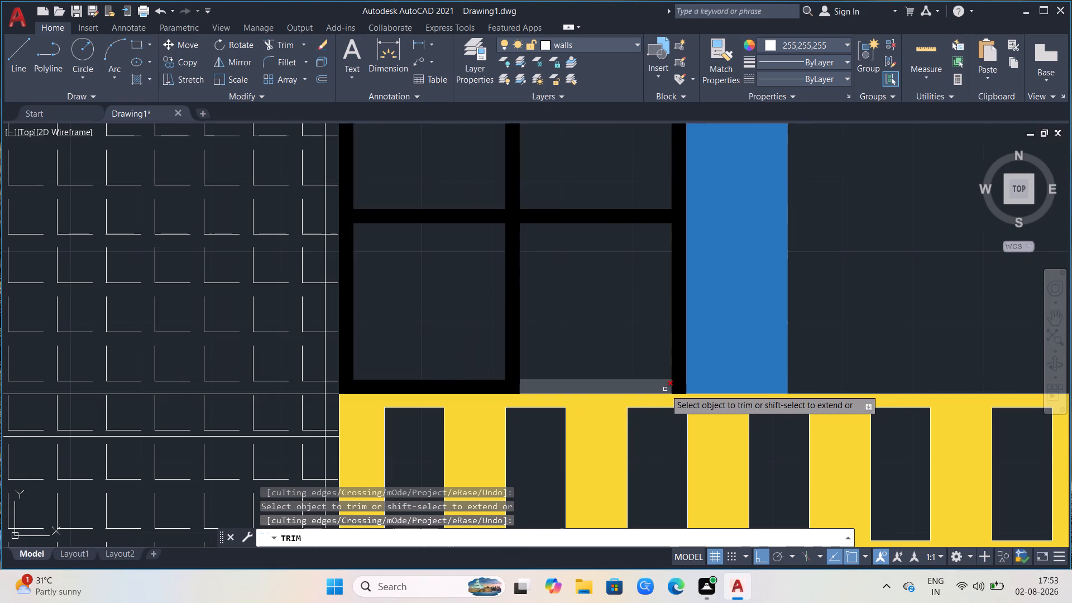
pyautogui.click(671, 389)
# Trim the right strip's inner edge at the upper crossbar and the top rail's lower edge across the right strip and mullion.
pyautogui.scroll(-2, 673, 376)
pyautogui.scroll(2, 687, 227)
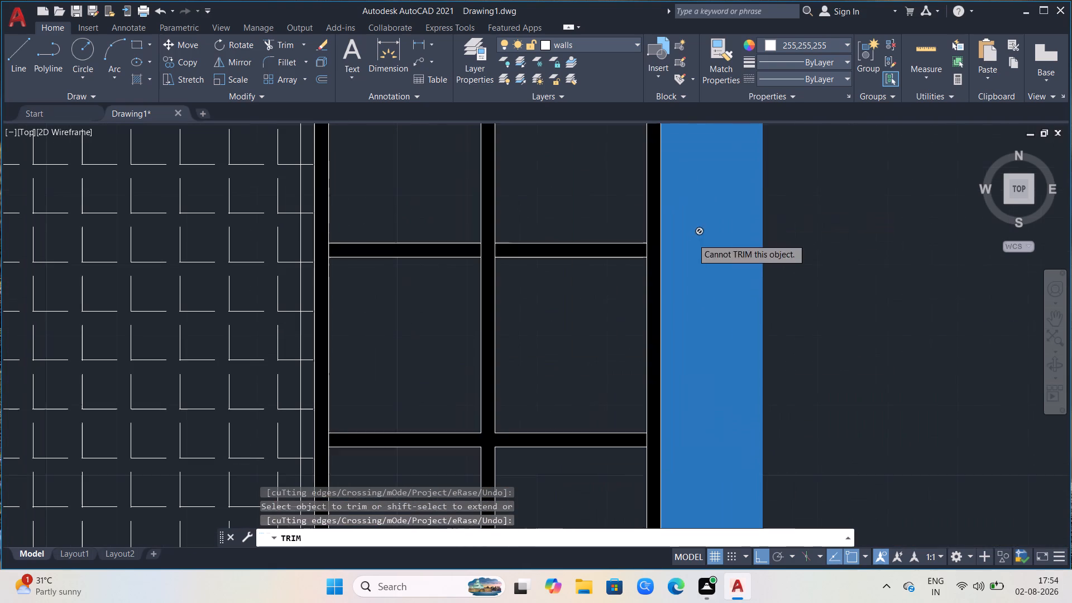
pyautogui.click(645, 252)
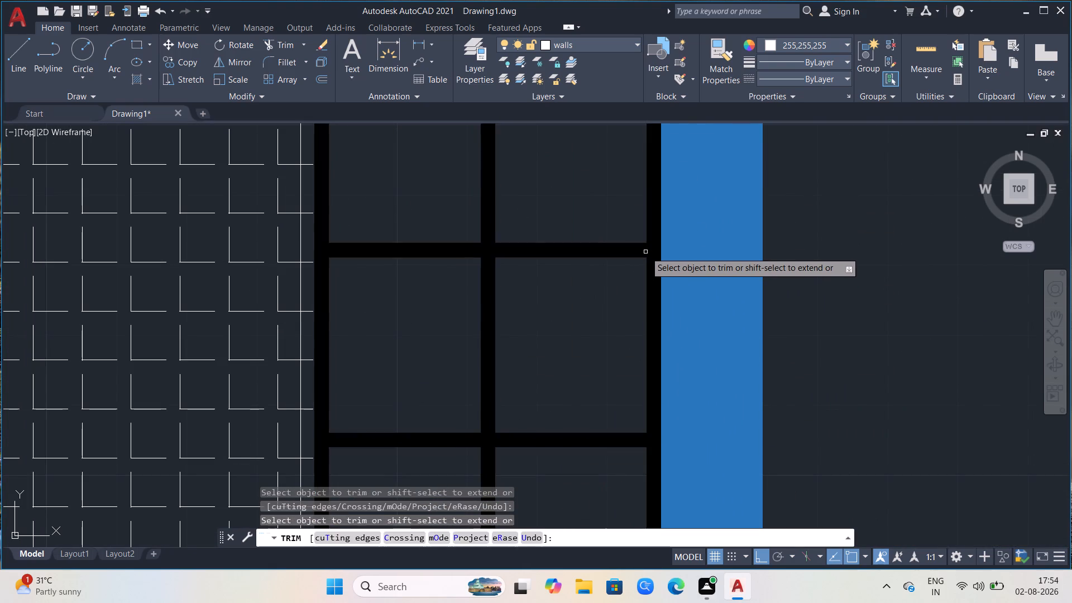
pyautogui.scroll(-2, 645, 258)
pyautogui.scroll(2, 652, 192)
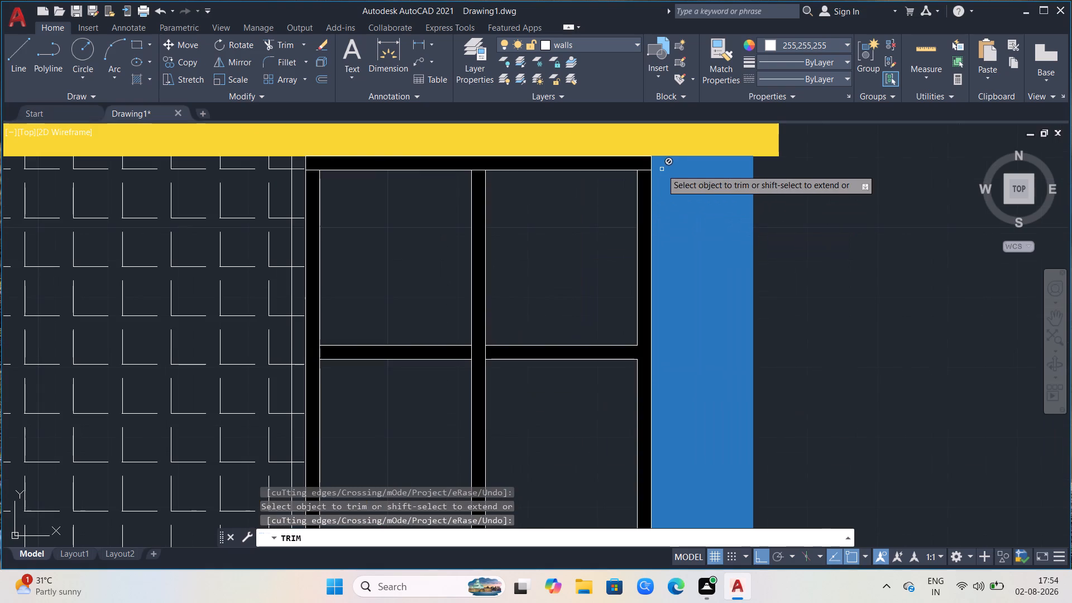
pyautogui.click(646, 171)
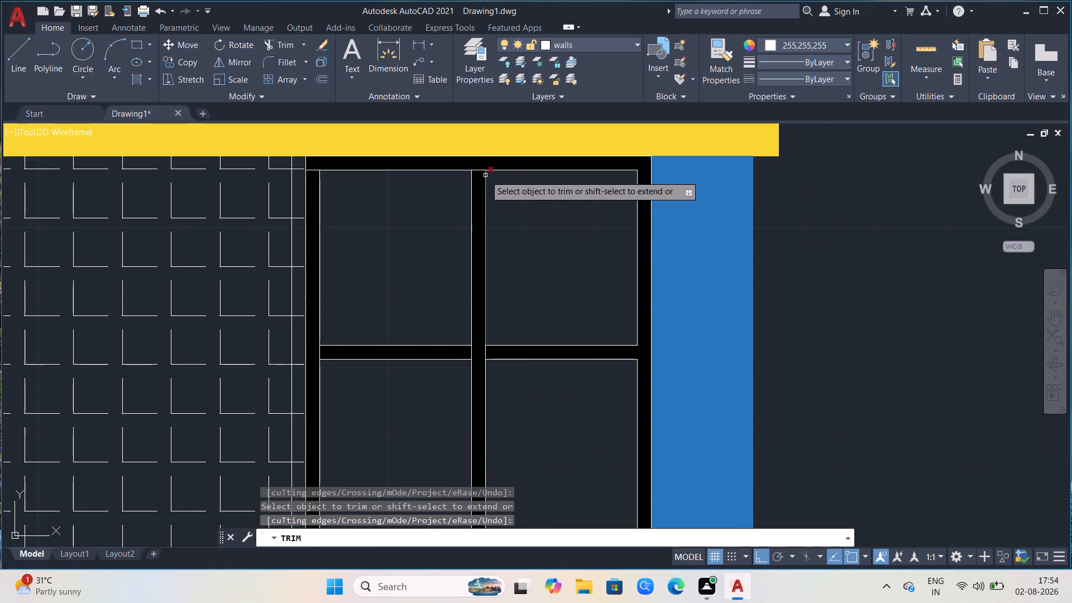
pyautogui.click(478, 170)
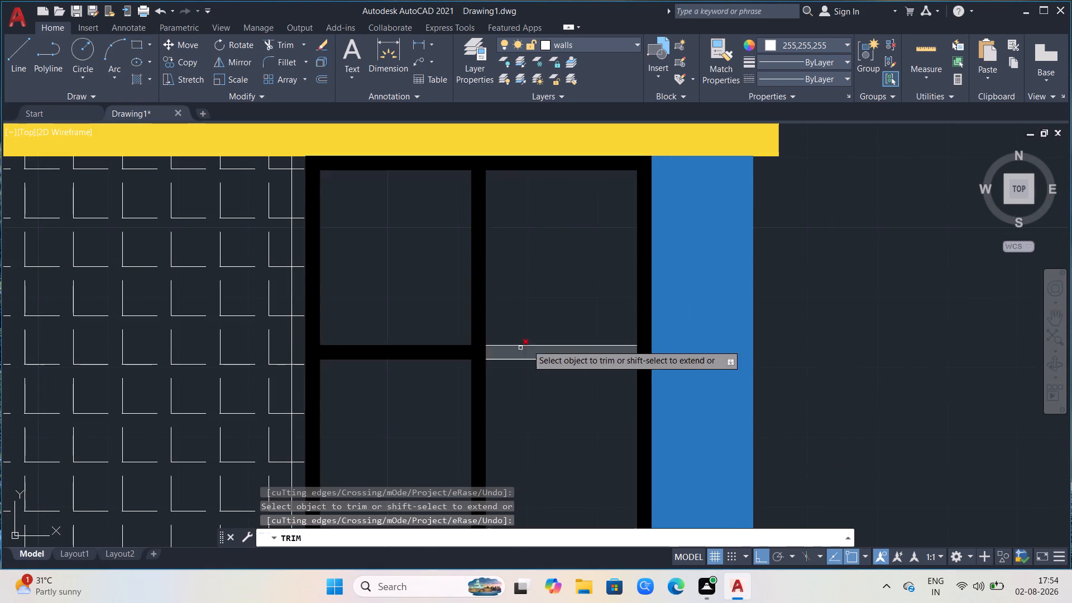
# Trim the mullion edges and left strip's inner edge at the upper crossbar, plus the top rail's lower edge across the left strip.
pyautogui.click(470, 351)
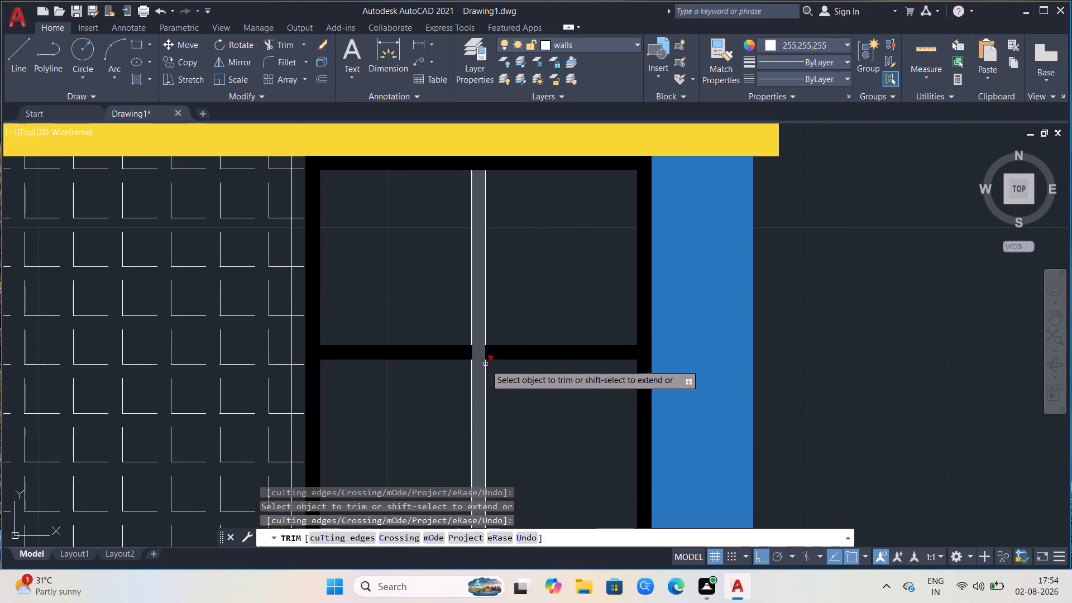
pyautogui.scroll(-2, 663, 328)
pyautogui.scroll(2, 535, 356)
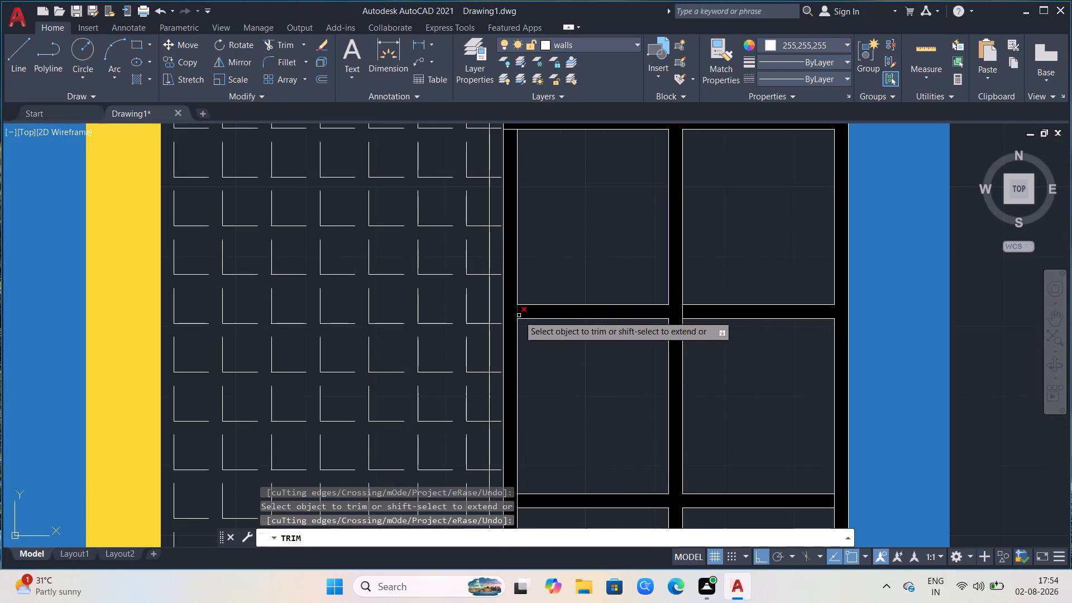
pyautogui.click(519, 314)
pyautogui.scroll(-1, 582, 342)
pyautogui.scroll(2, 538, 214)
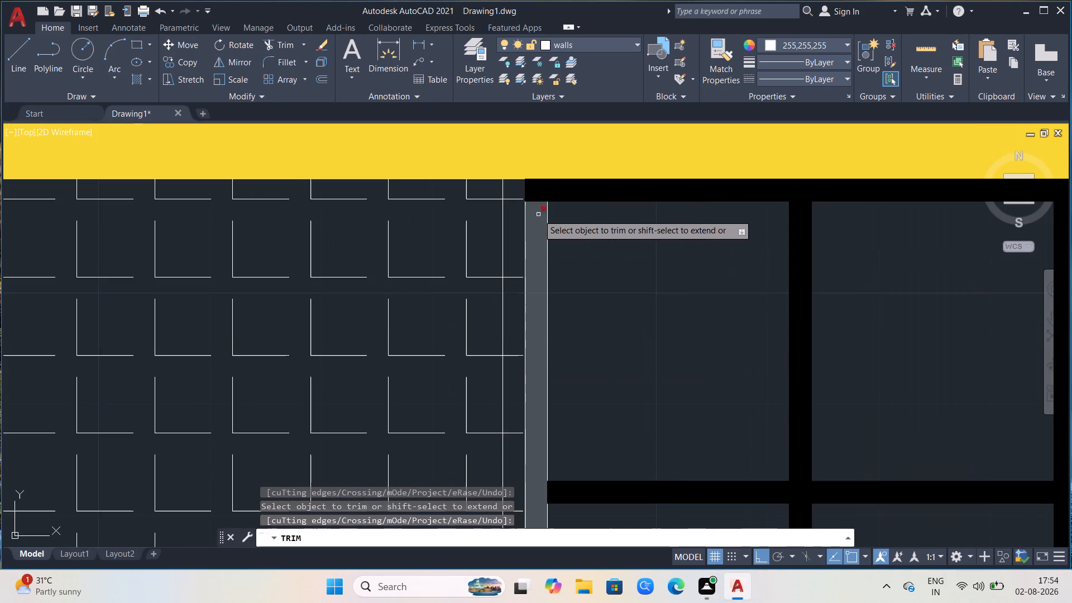
pyautogui.click(537, 200)
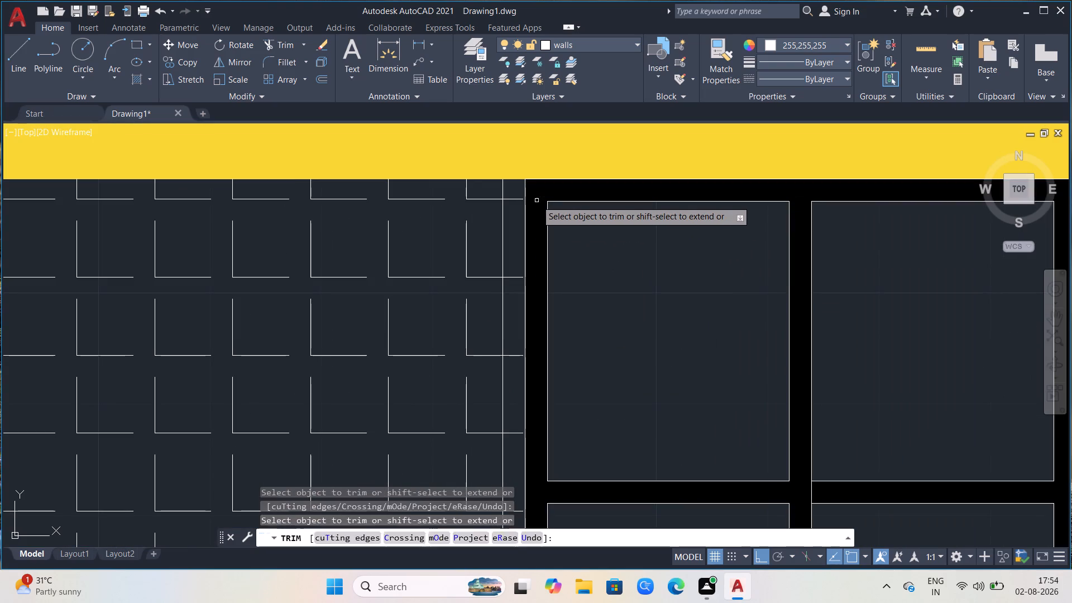
pyautogui.scroll(-1, 551, 250)
pyautogui.scroll(-1, 702, 195)
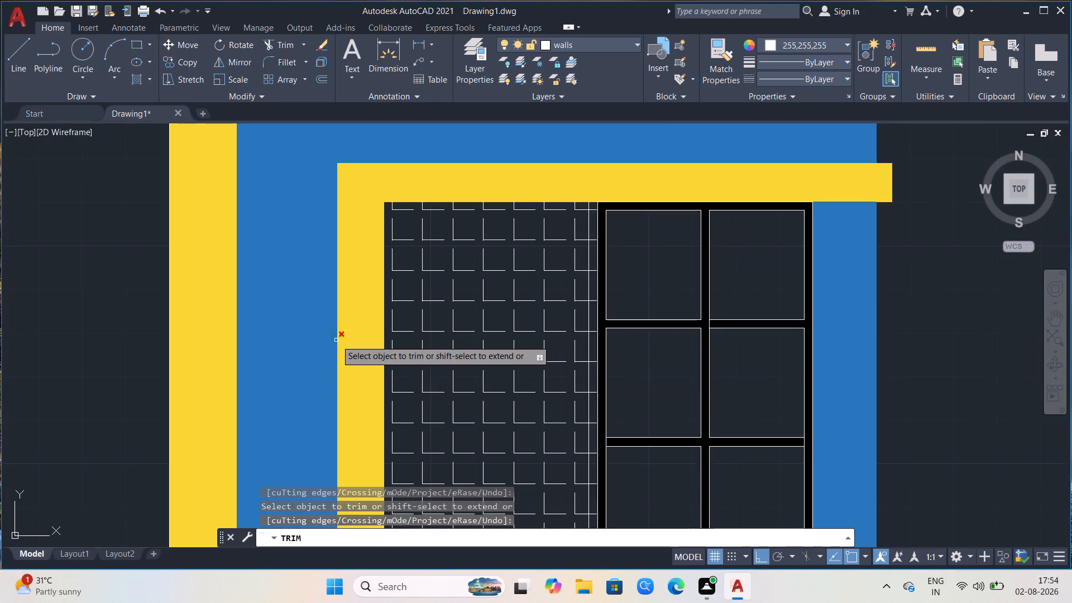
pyautogui.scroll(-1, 336, 340)
pyautogui.scroll(2, 666, 379)
pyautogui.scroll(2, 447, 276)
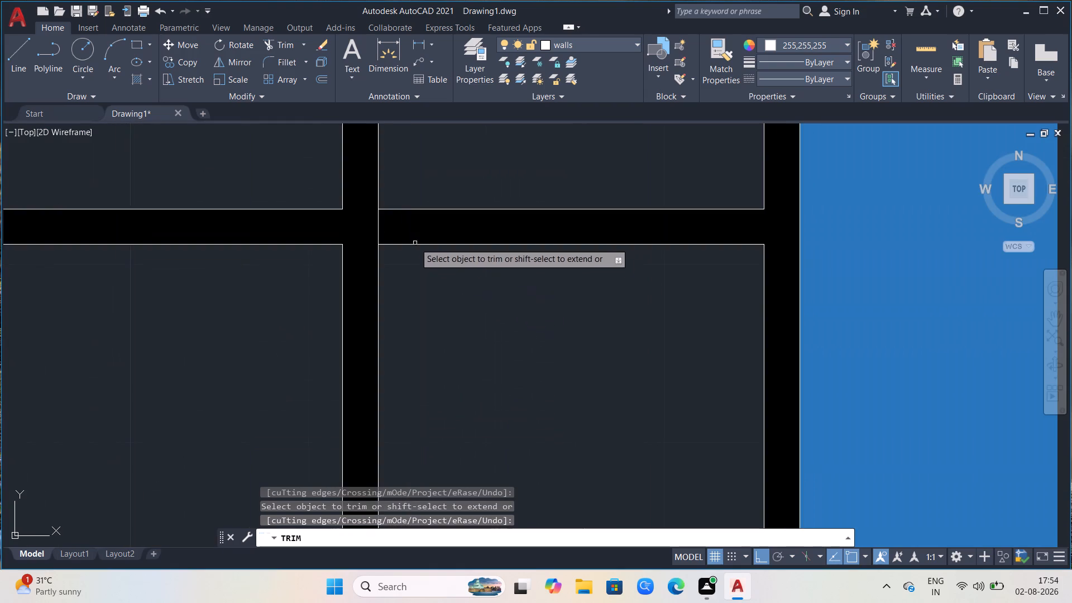
pyautogui.click(379, 228)
# Trim the left side strip's inner edge line where it crosses the window's lower crossbar and bottom rail.
pyautogui.scroll(-2, 502, 250)
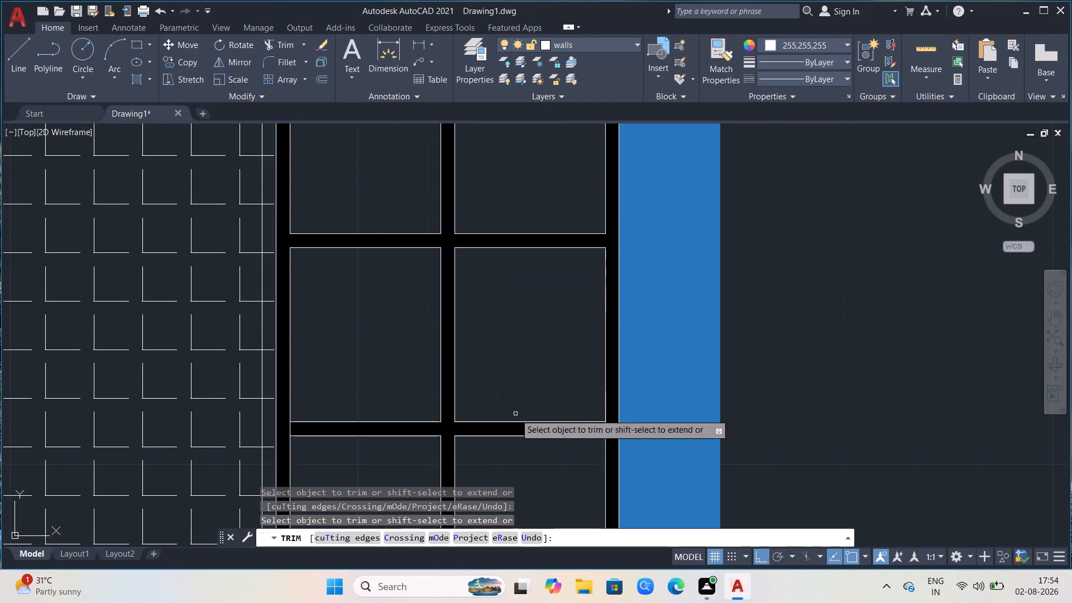
pyautogui.scroll(-1, 478, 356)
pyautogui.scroll(1, 377, 417)
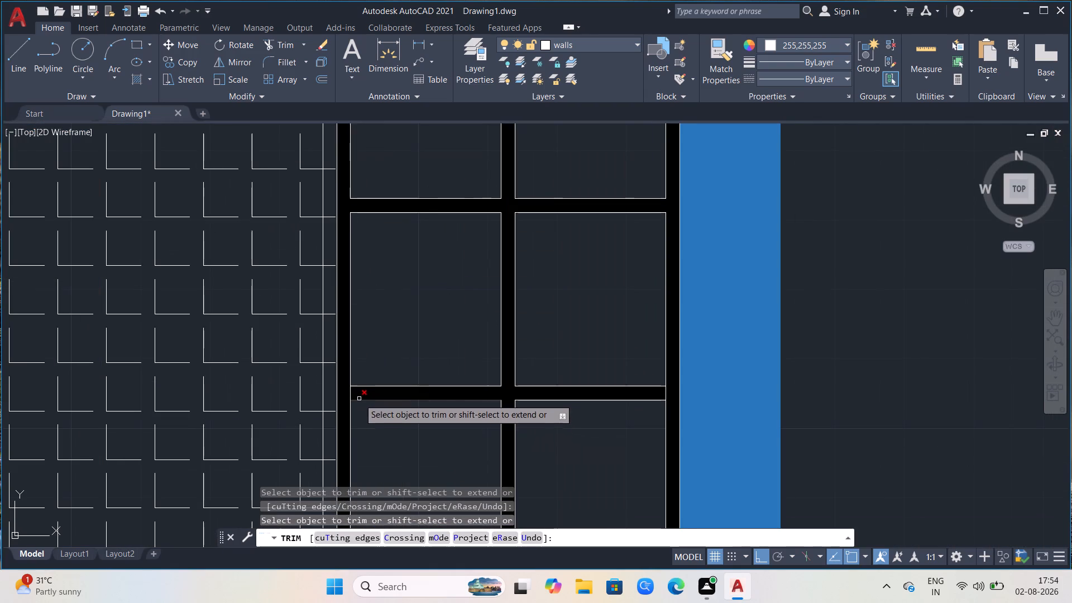
pyautogui.click(351, 396)
pyautogui.scroll(-2, 485, 318)
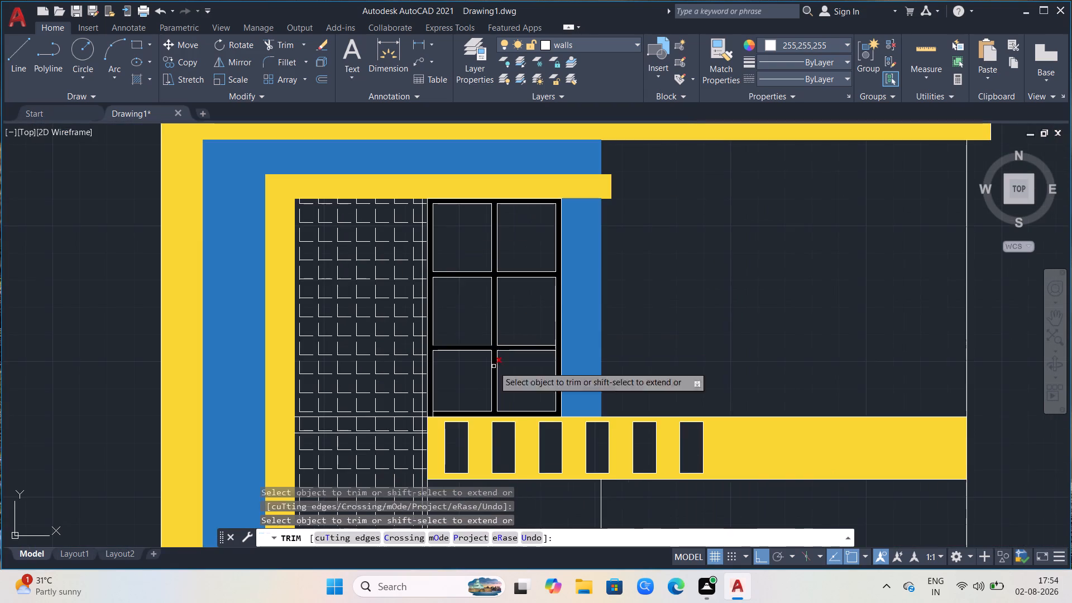
pyautogui.scroll(2, 422, 424)
pyautogui.click(448, 404)
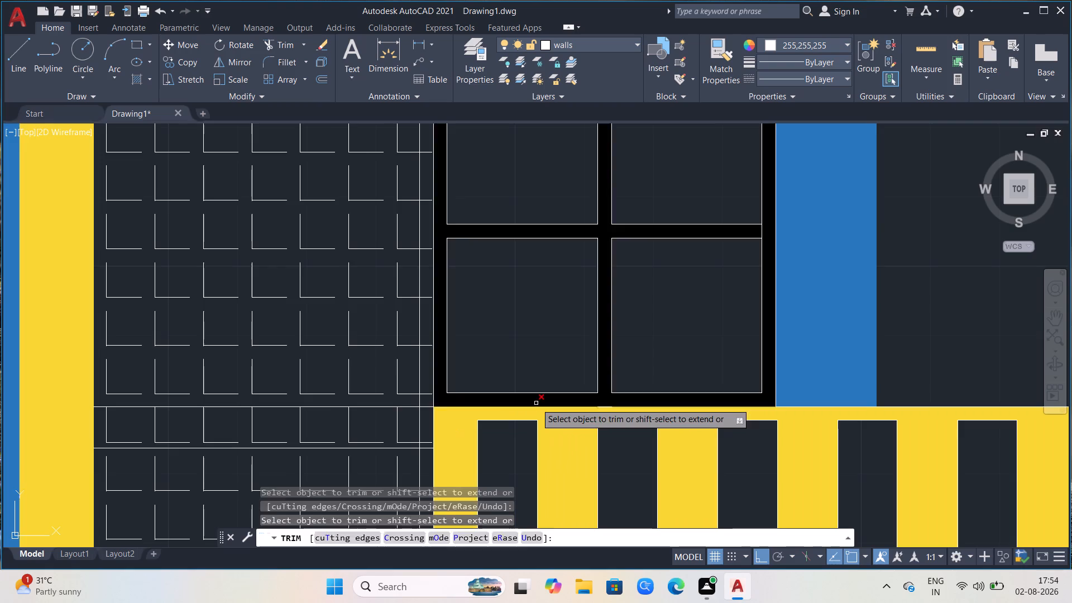
# Set the current object colour to dark blue 41,49,137.
pyautogui.scroll(-1, 553, 407)
pyautogui.scroll(-1, 869, 286)
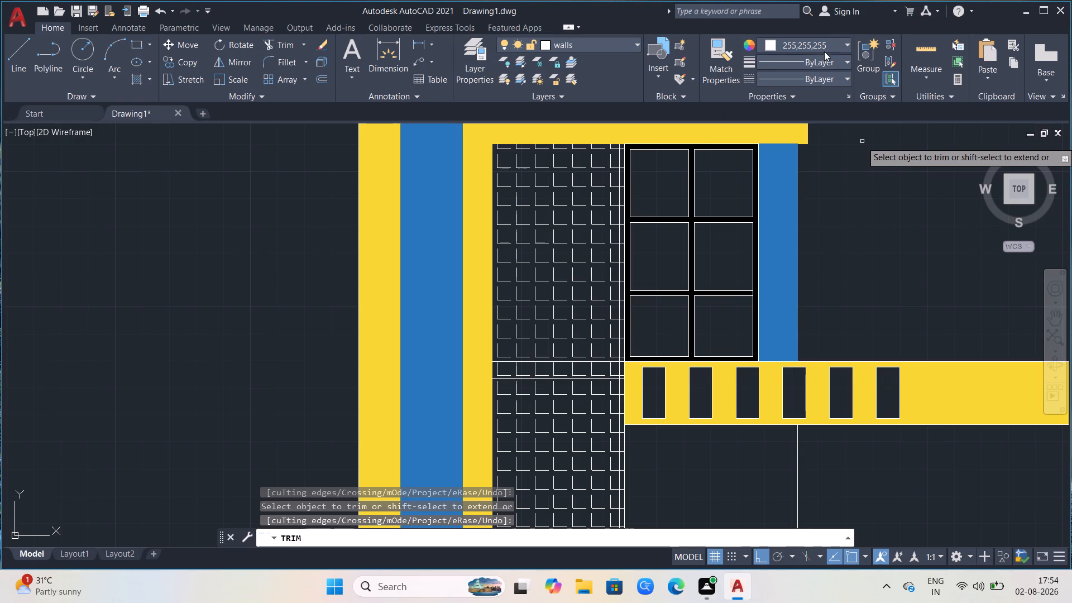
pyautogui.click(849, 43)
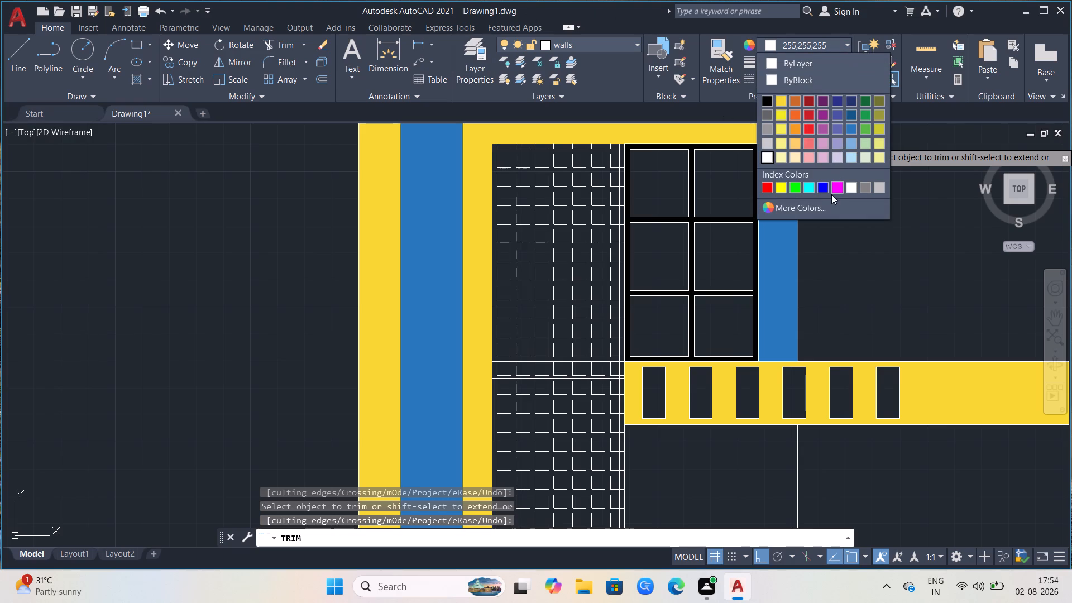
pyautogui.click(840, 99)
pyautogui.click(722, 184)
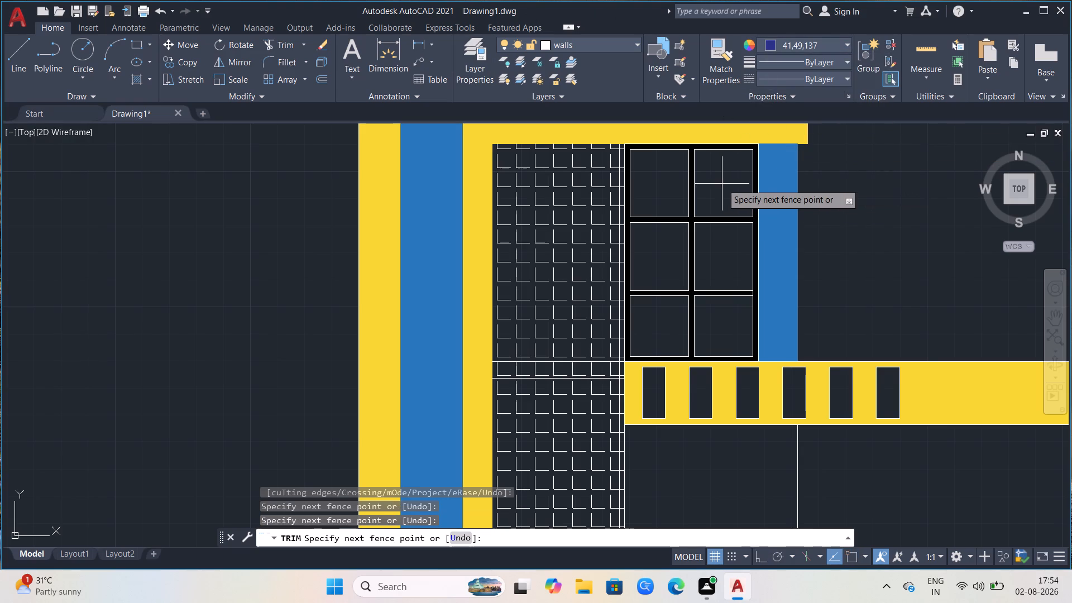
pyautogui.click(726, 191)
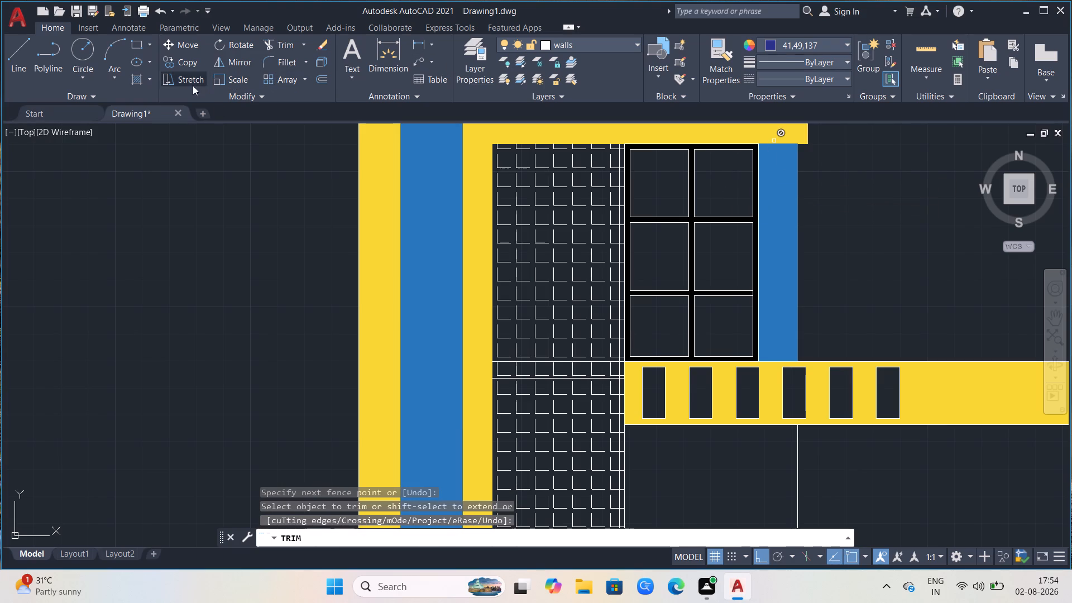
# Hatch all six window panes with a solid fill in dark blue 41,49,137.
pyautogui.click(132, 75)
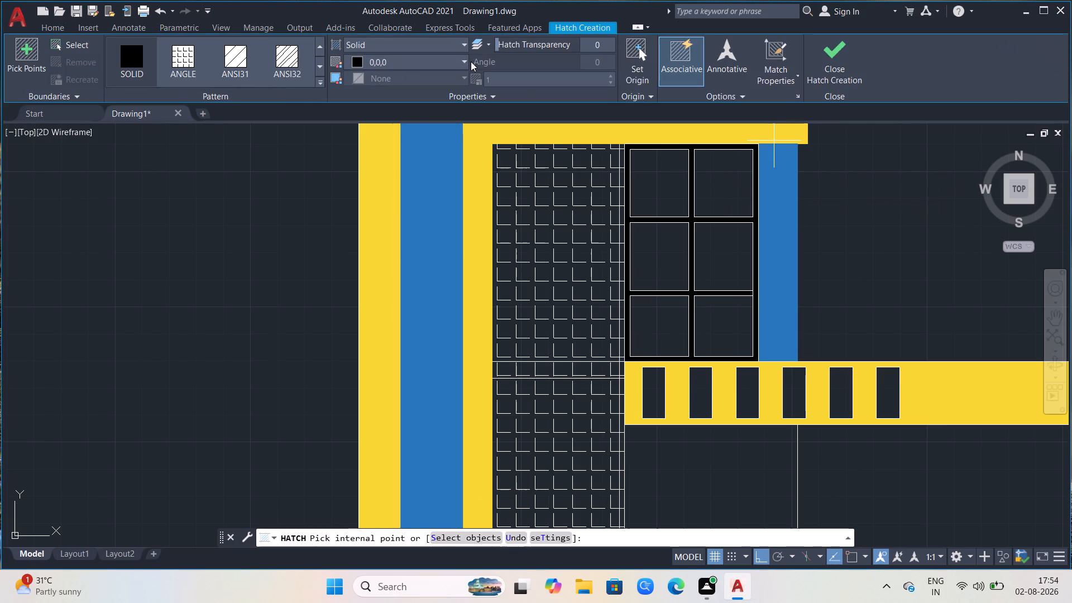
pyautogui.click(467, 63)
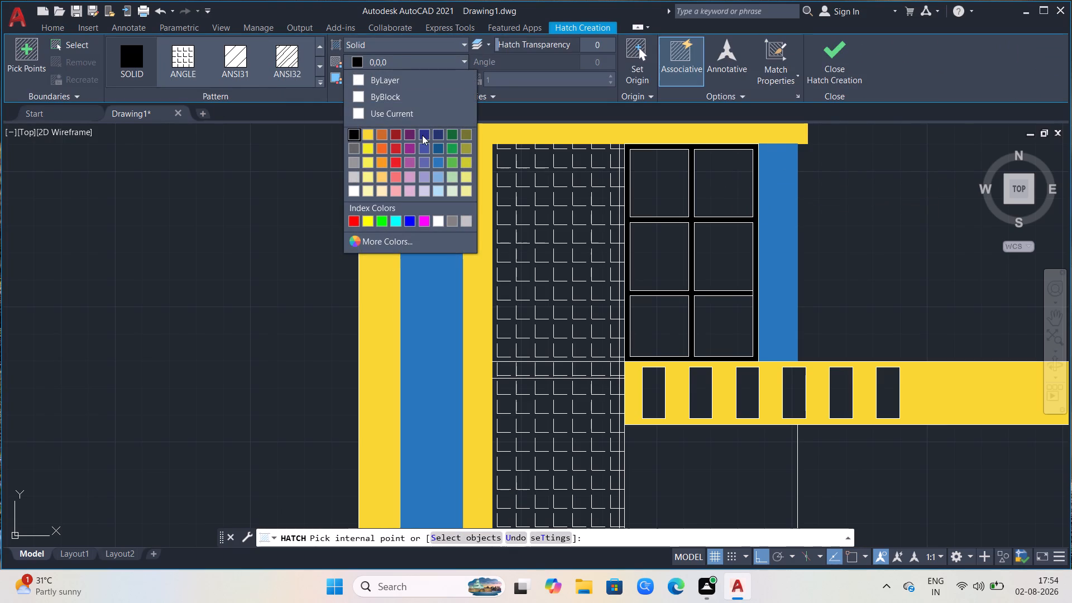
pyautogui.click(422, 135)
pyautogui.click(652, 174)
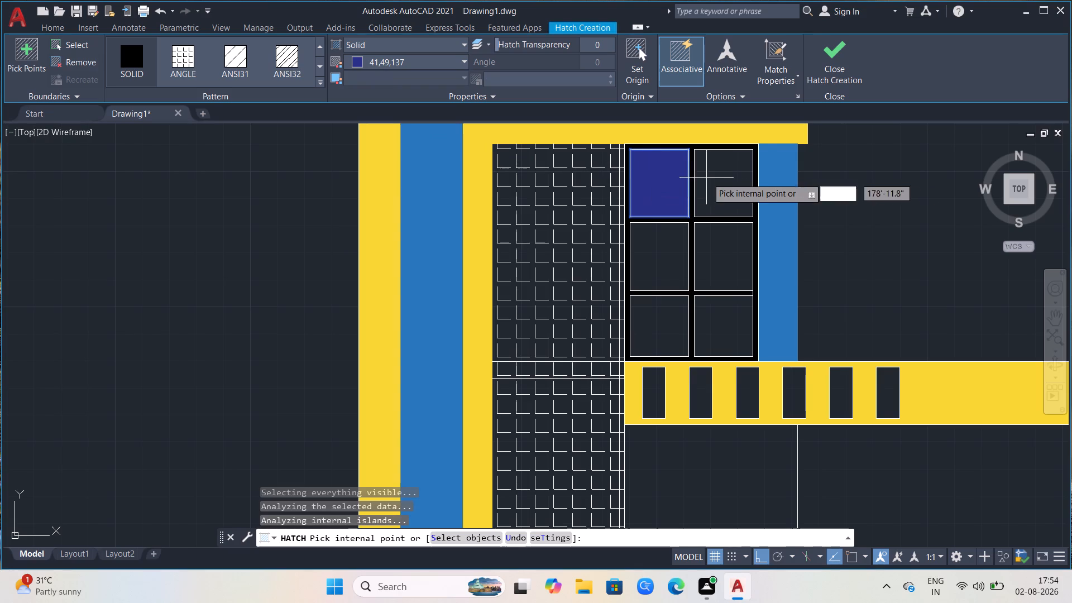
pyautogui.click(726, 181)
pyautogui.click(654, 247)
pyautogui.click(728, 253)
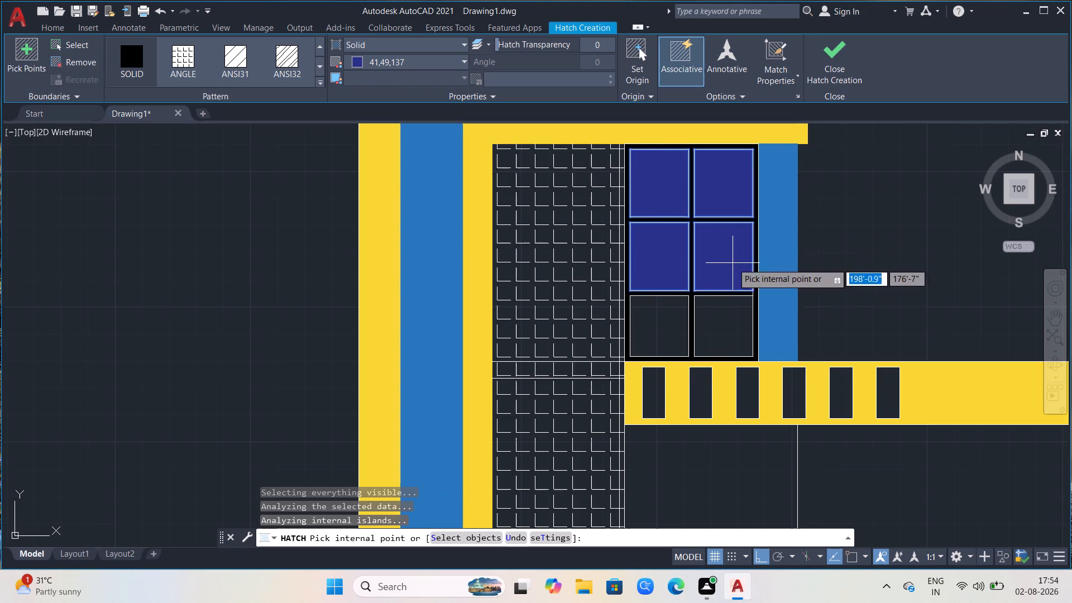
pyautogui.click(663, 296)
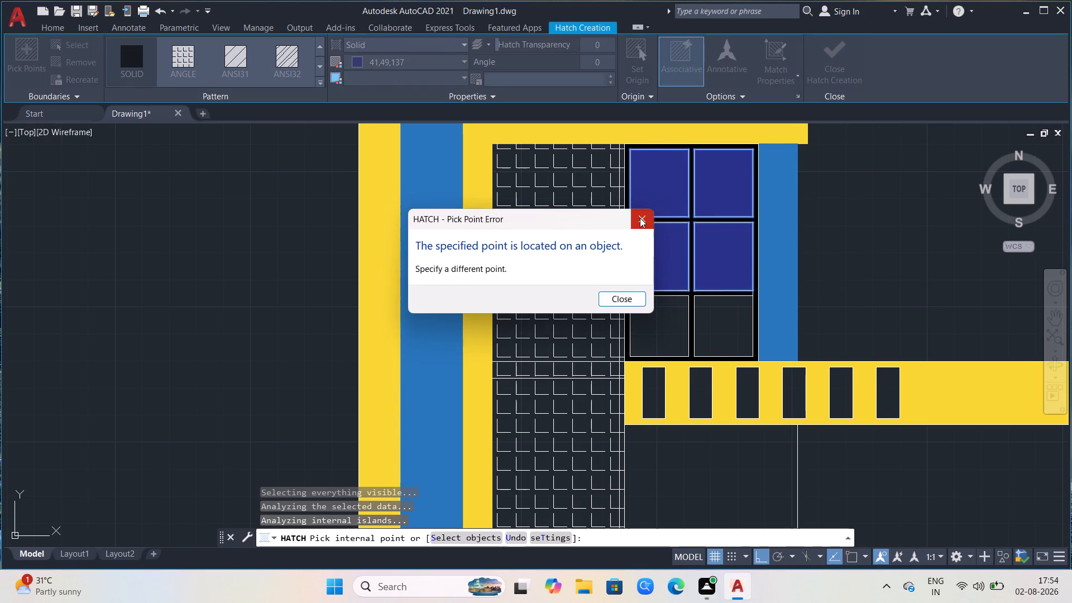
pyautogui.click(640, 218)
pyautogui.click(666, 336)
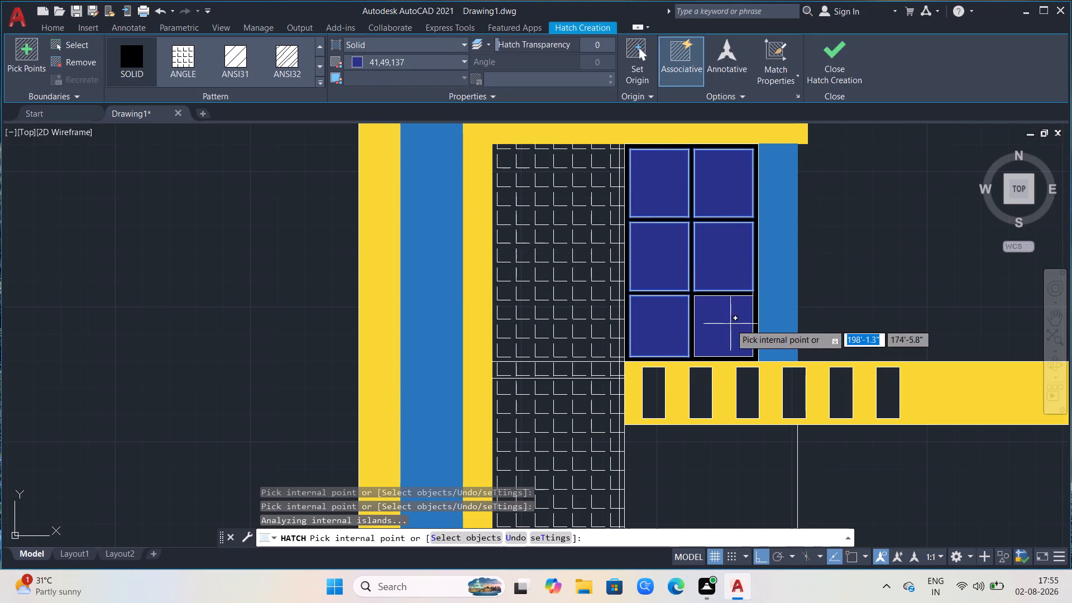
pyautogui.click(730, 324)
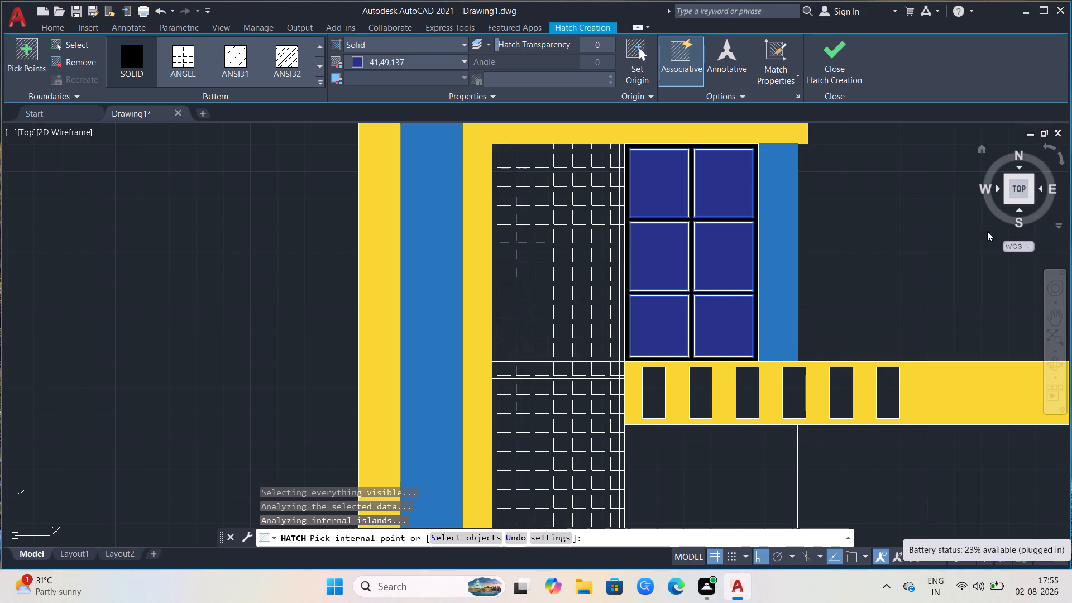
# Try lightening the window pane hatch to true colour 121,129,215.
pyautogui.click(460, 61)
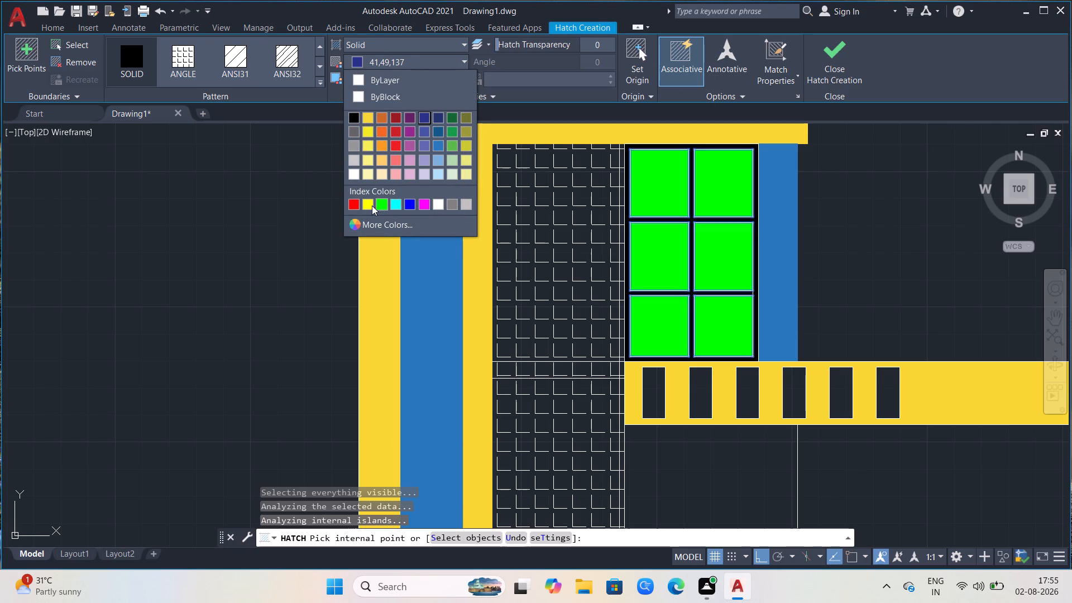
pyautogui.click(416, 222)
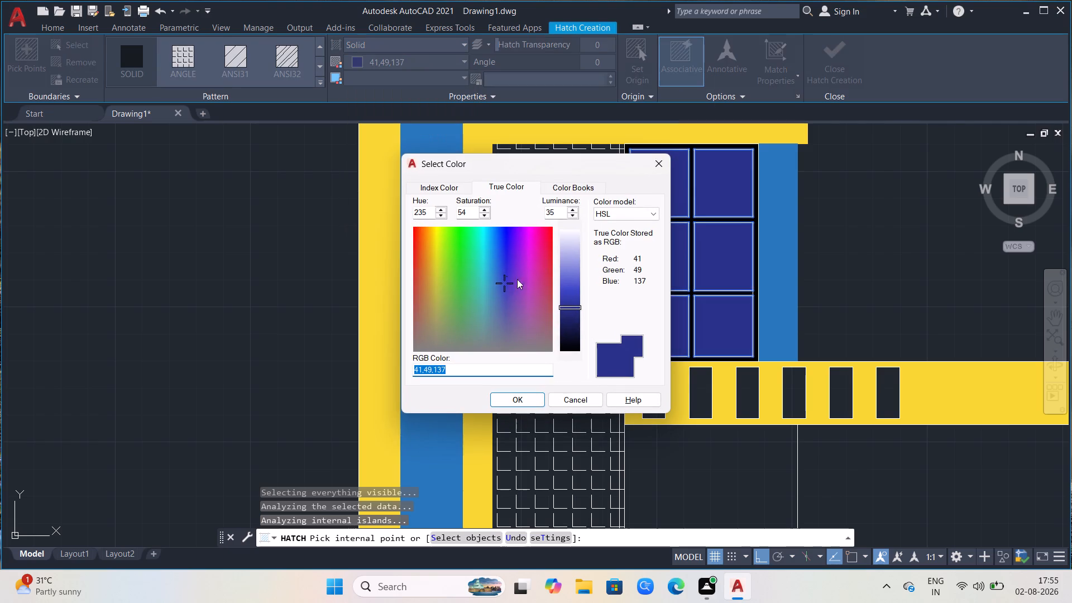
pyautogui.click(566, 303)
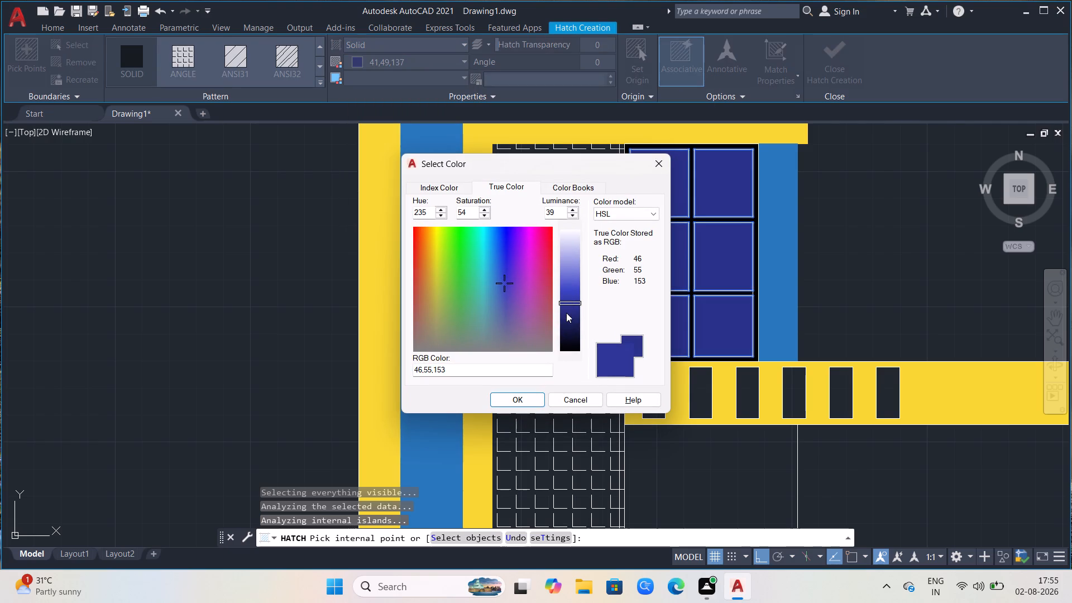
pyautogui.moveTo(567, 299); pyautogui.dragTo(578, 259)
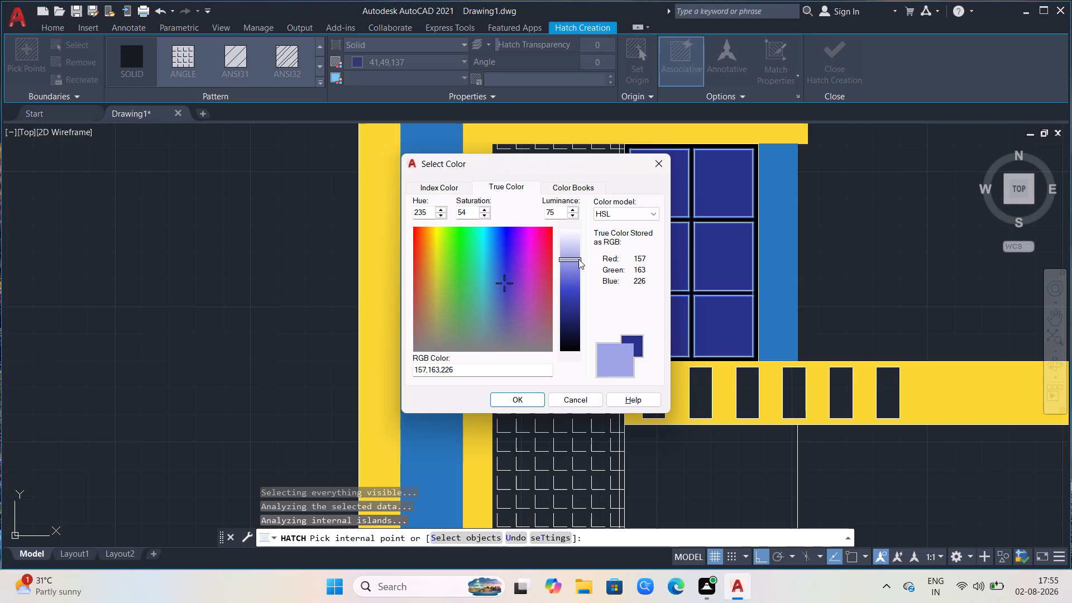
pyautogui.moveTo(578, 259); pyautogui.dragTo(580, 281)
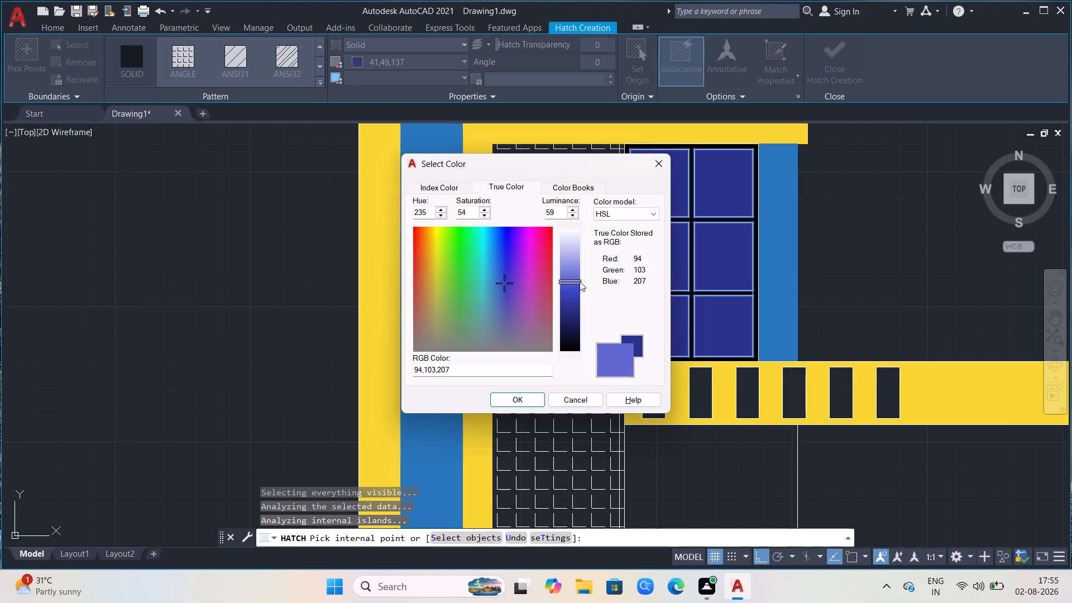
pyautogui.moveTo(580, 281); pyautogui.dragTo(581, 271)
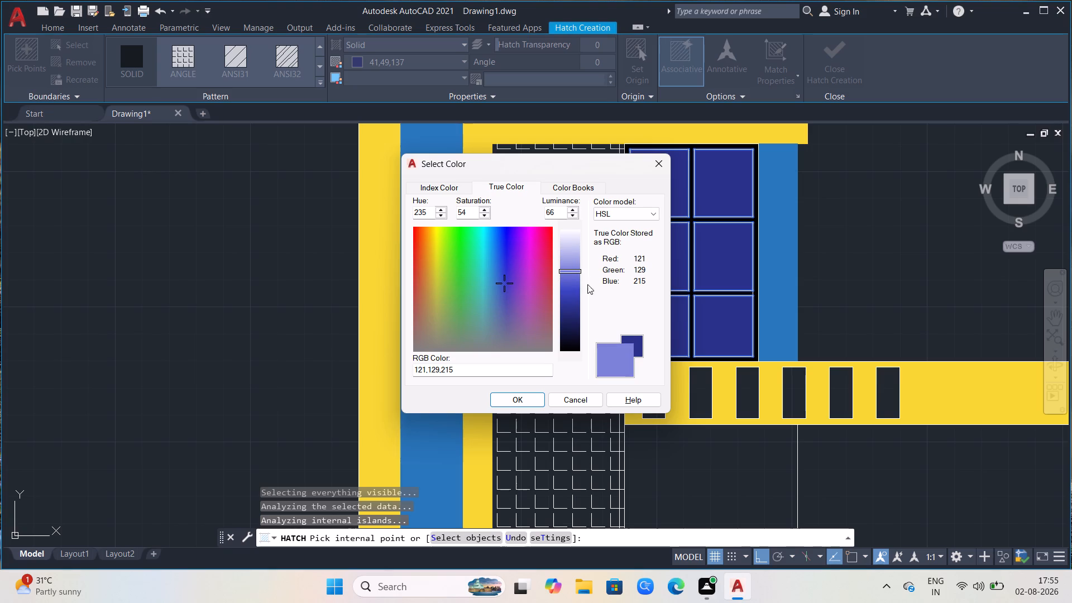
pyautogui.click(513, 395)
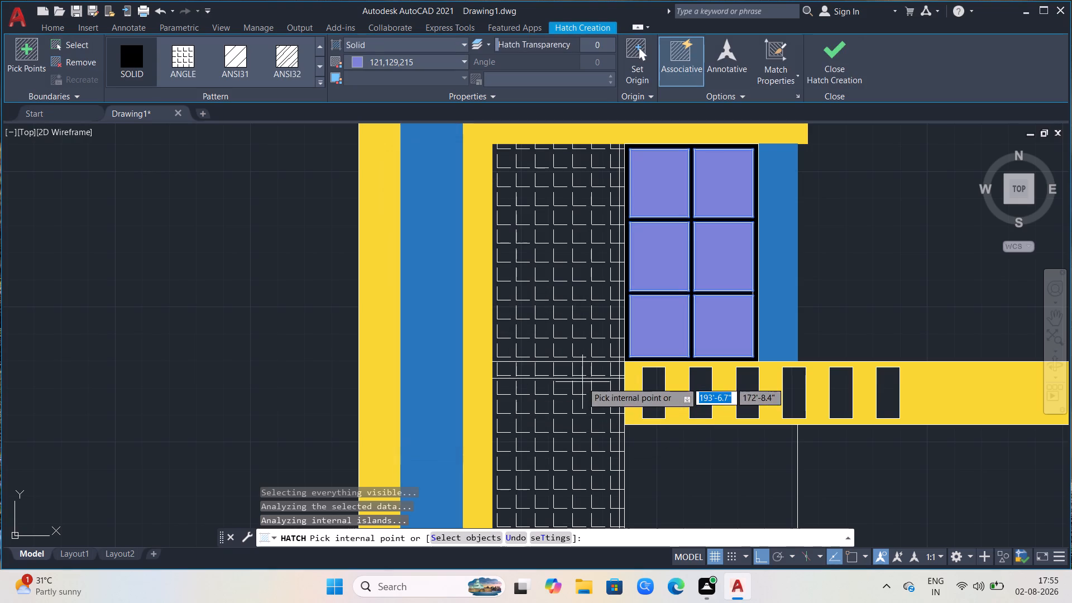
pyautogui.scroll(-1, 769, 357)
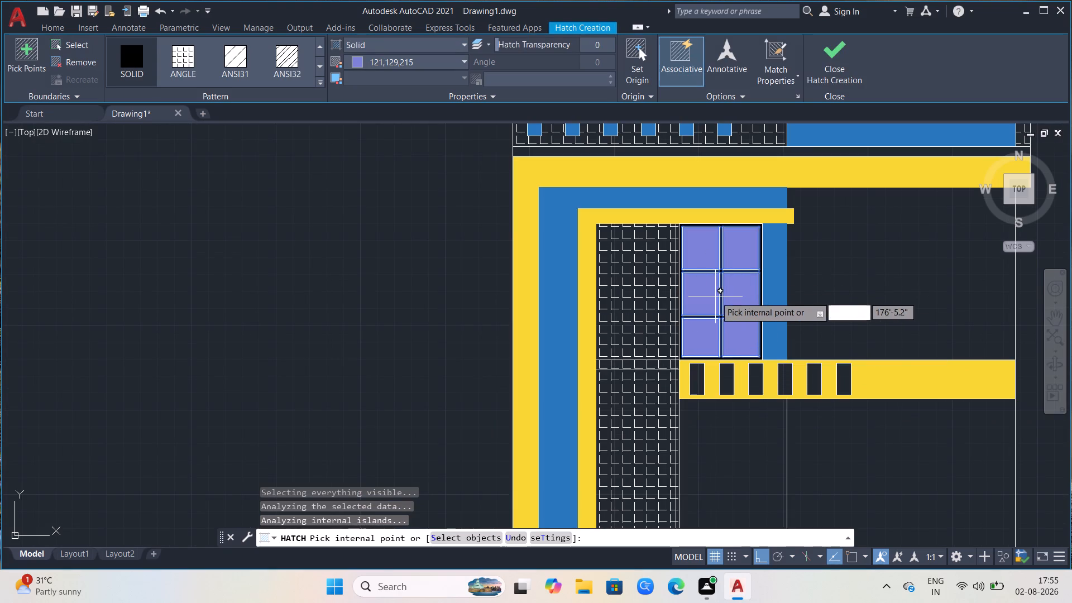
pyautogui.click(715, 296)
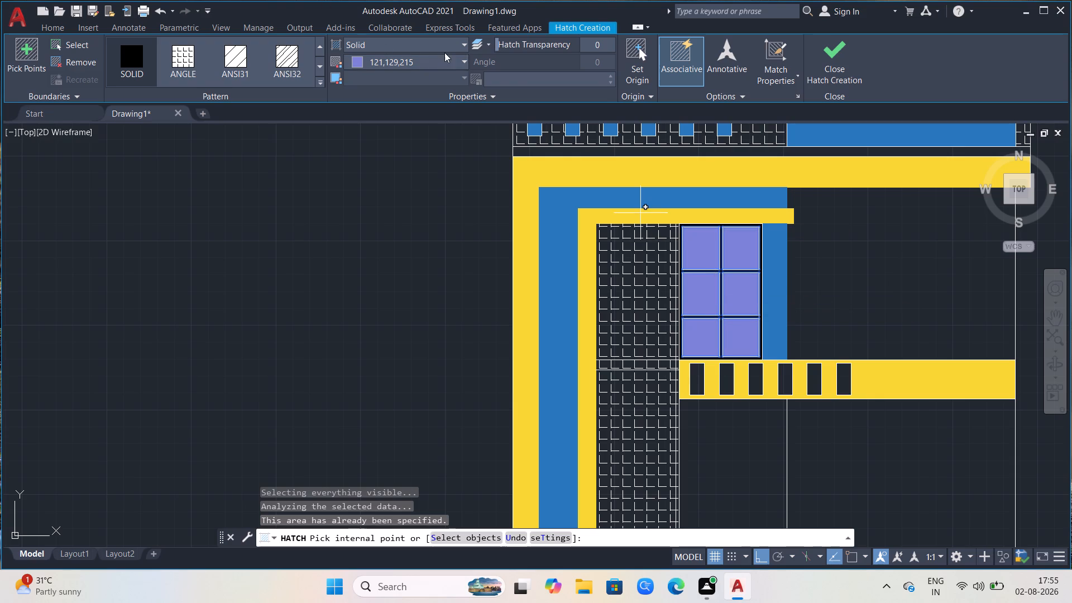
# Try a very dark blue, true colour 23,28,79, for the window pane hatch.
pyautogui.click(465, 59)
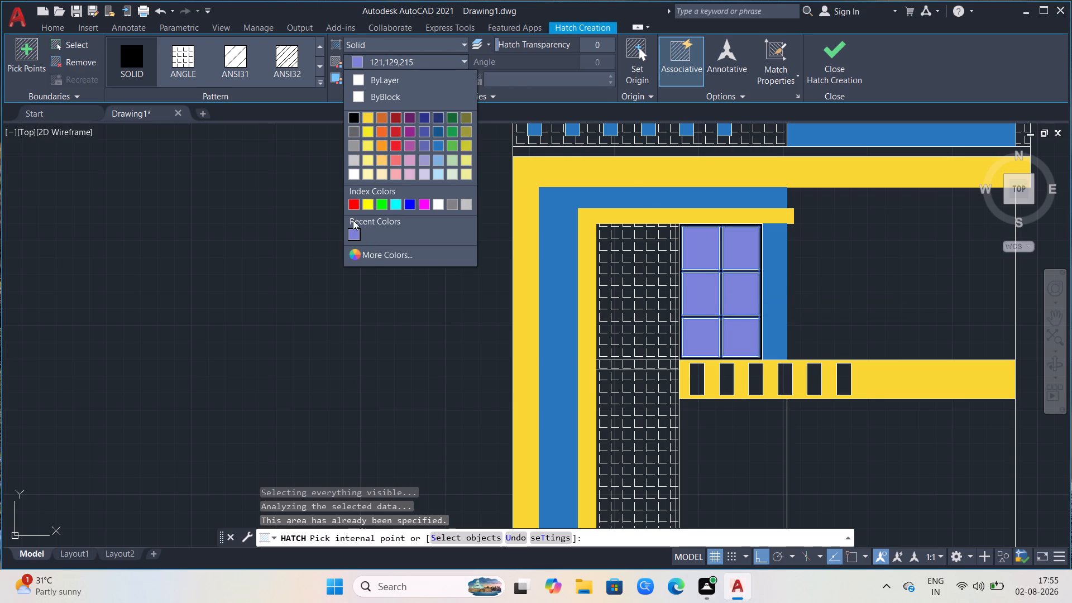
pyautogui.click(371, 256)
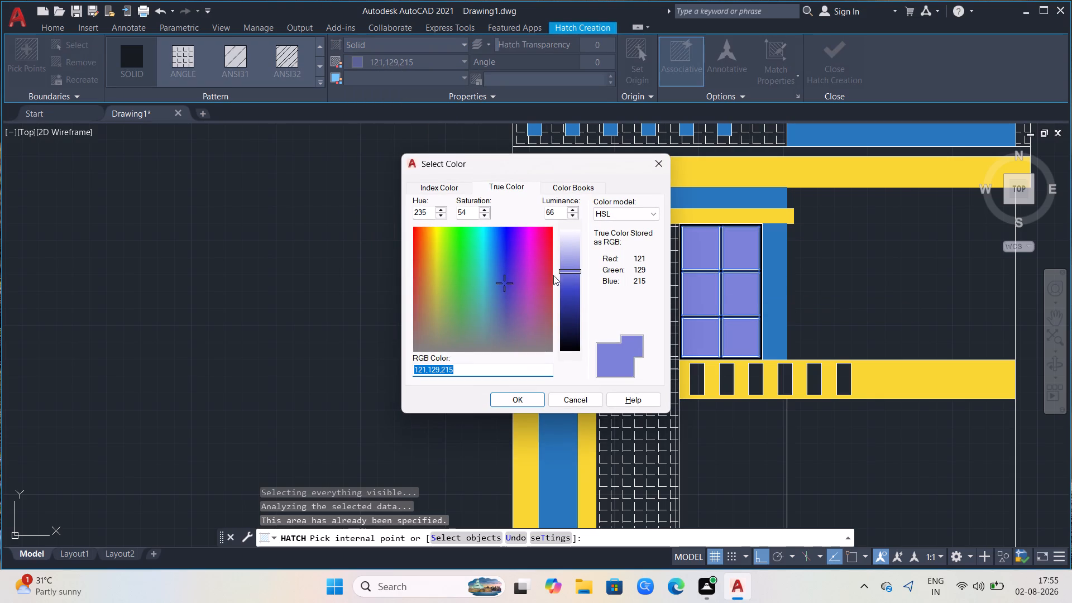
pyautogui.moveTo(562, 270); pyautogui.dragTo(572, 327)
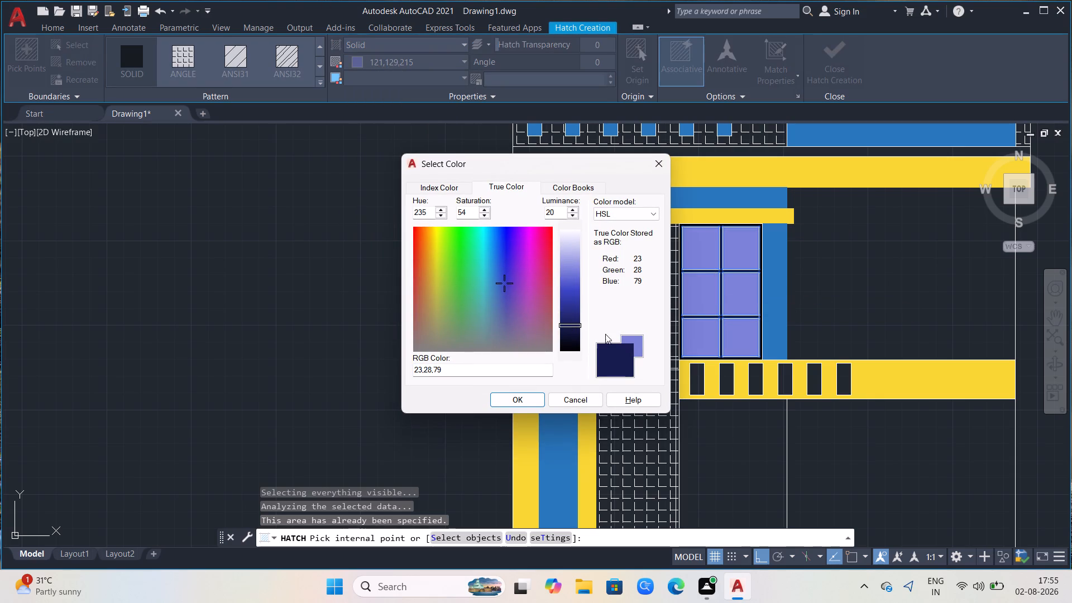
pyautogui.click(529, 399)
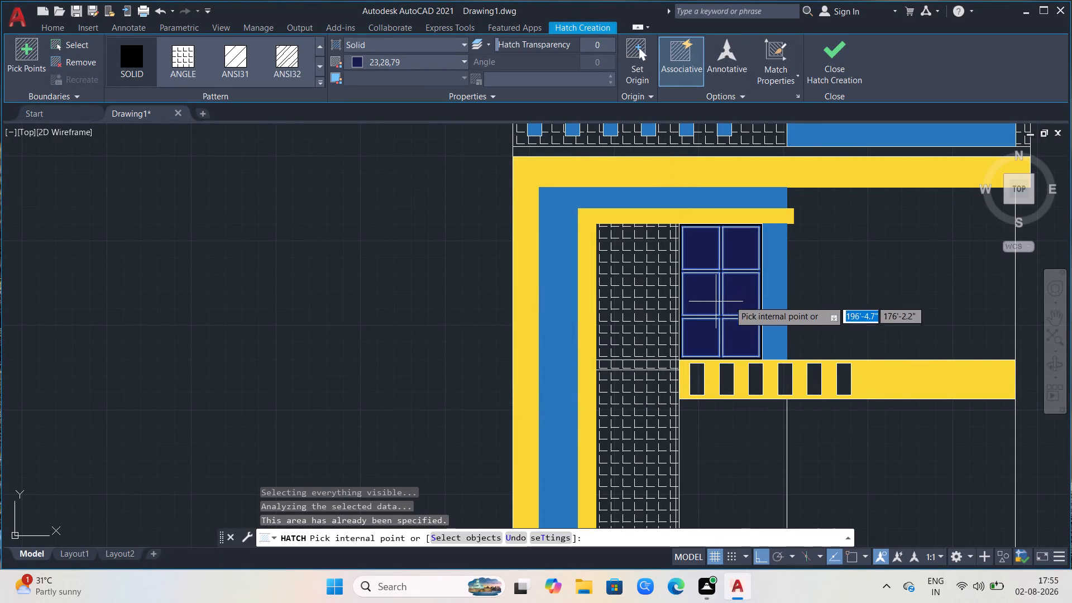
# Set the window pane hatch to true colour 41,50,142 by raising its luminance to 36, and finish the hatch.
pyautogui.click(393, 59)
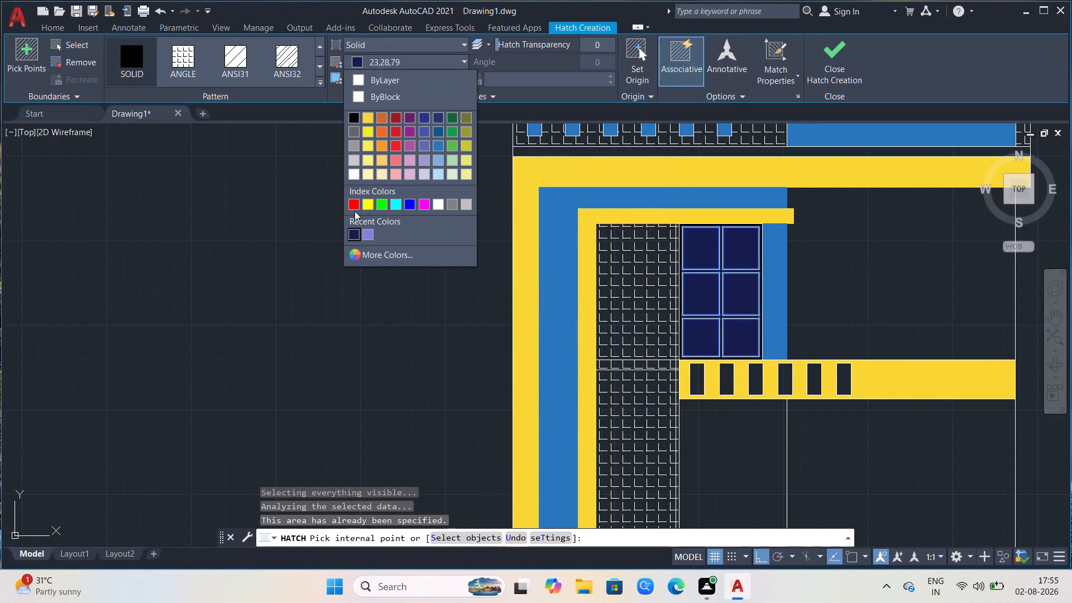
pyautogui.click(362, 253)
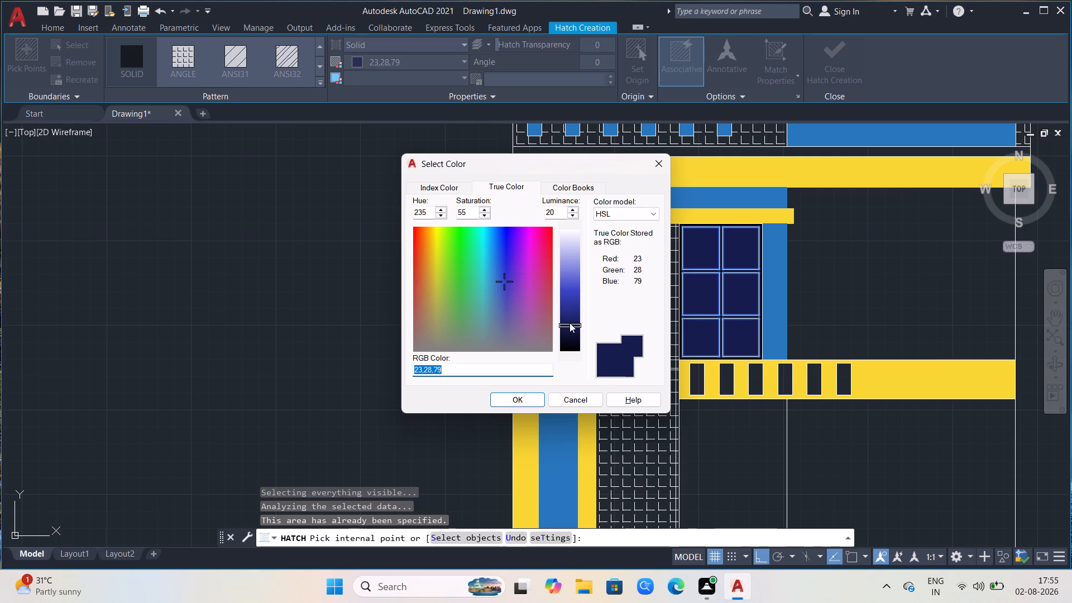
pyautogui.moveTo(569, 323); pyautogui.dragTo(569, 307)
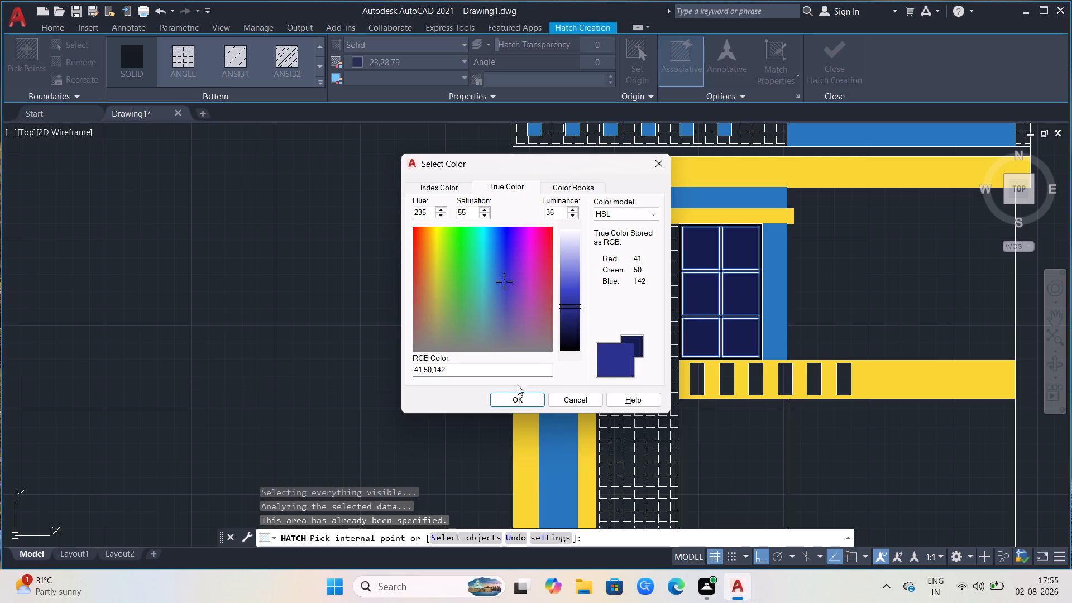
pyautogui.click(516, 396)
pyautogui.scroll(-2, 757, 233)
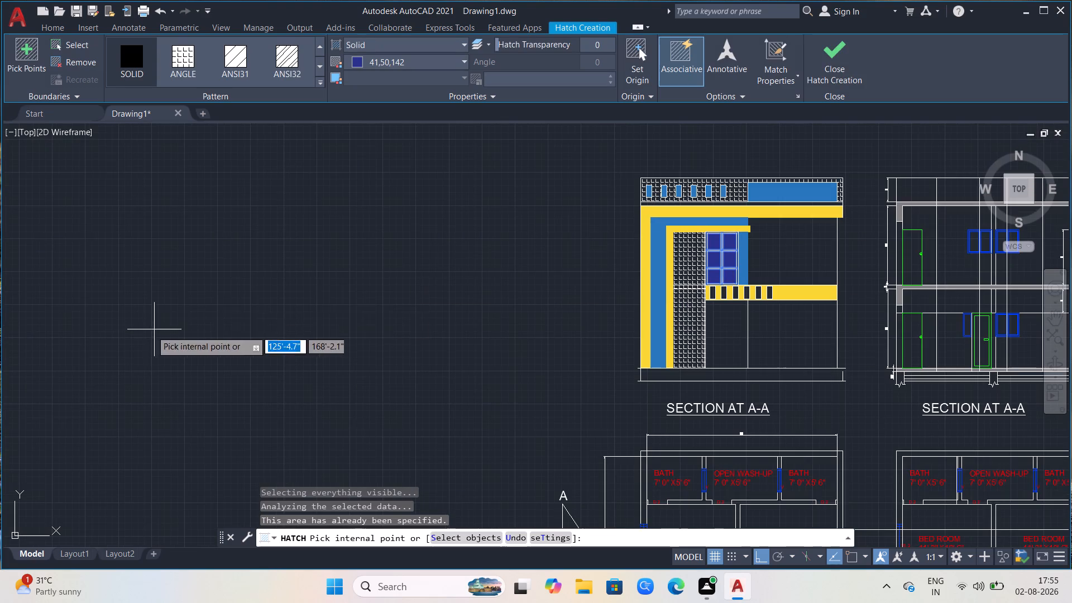
pyautogui.scroll(2, 935, 326)
pyautogui.scroll(-1, 370, 278)
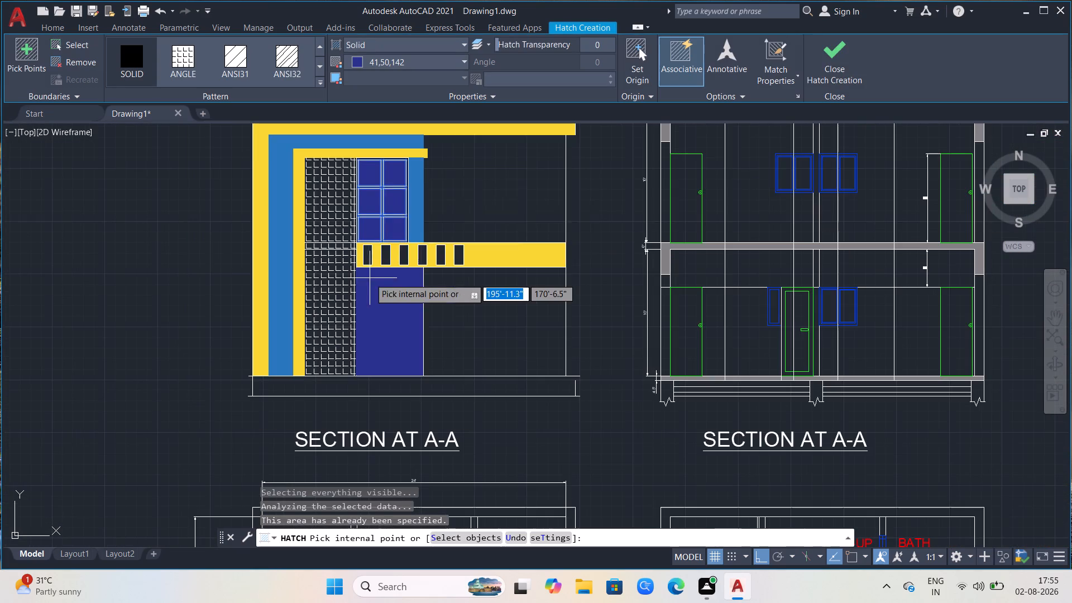
pyautogui.press('Escape')
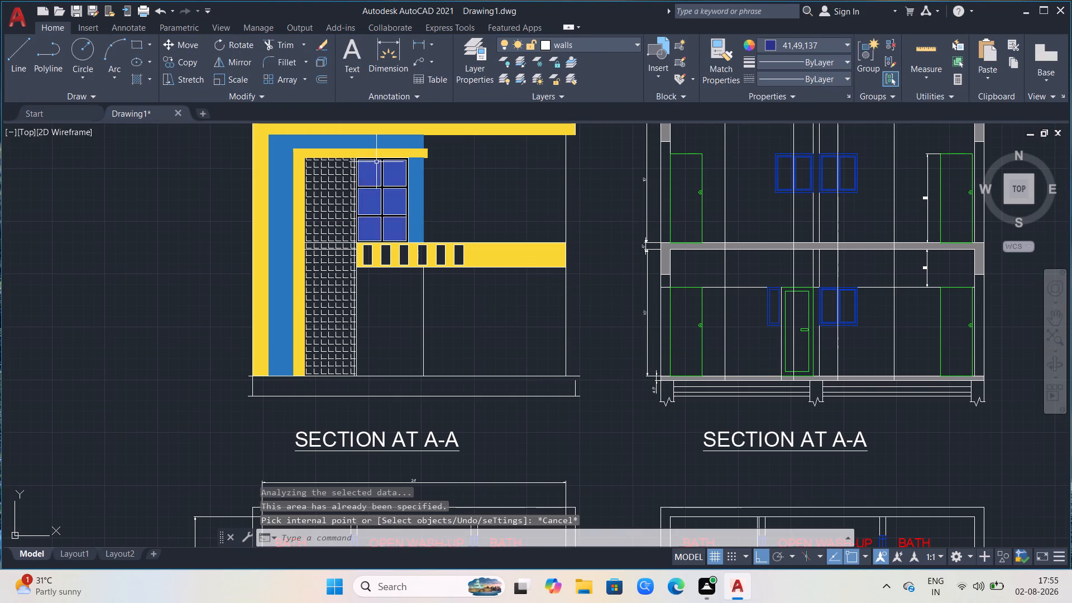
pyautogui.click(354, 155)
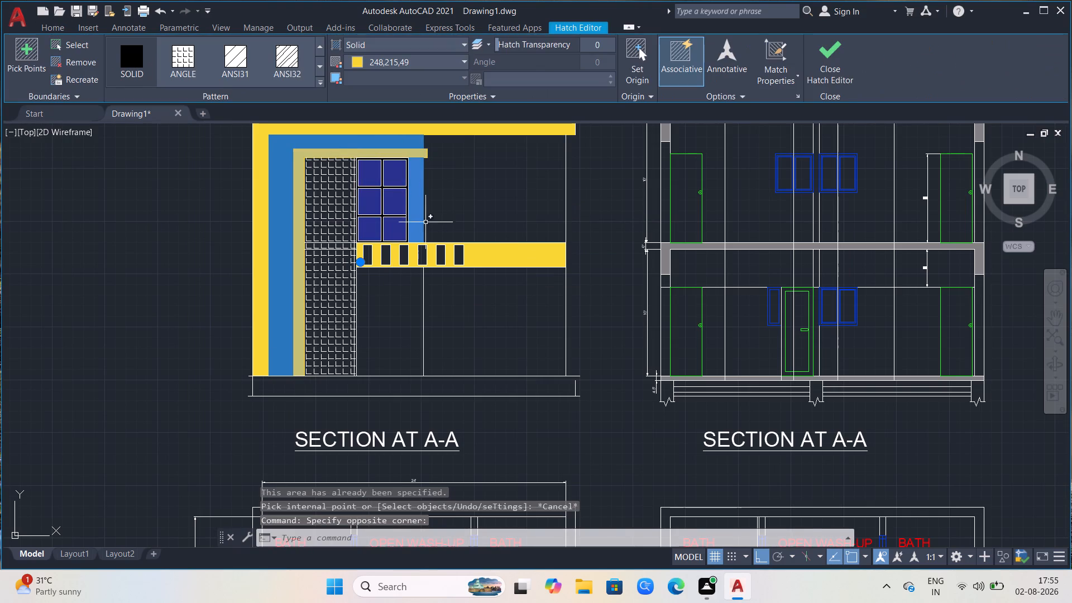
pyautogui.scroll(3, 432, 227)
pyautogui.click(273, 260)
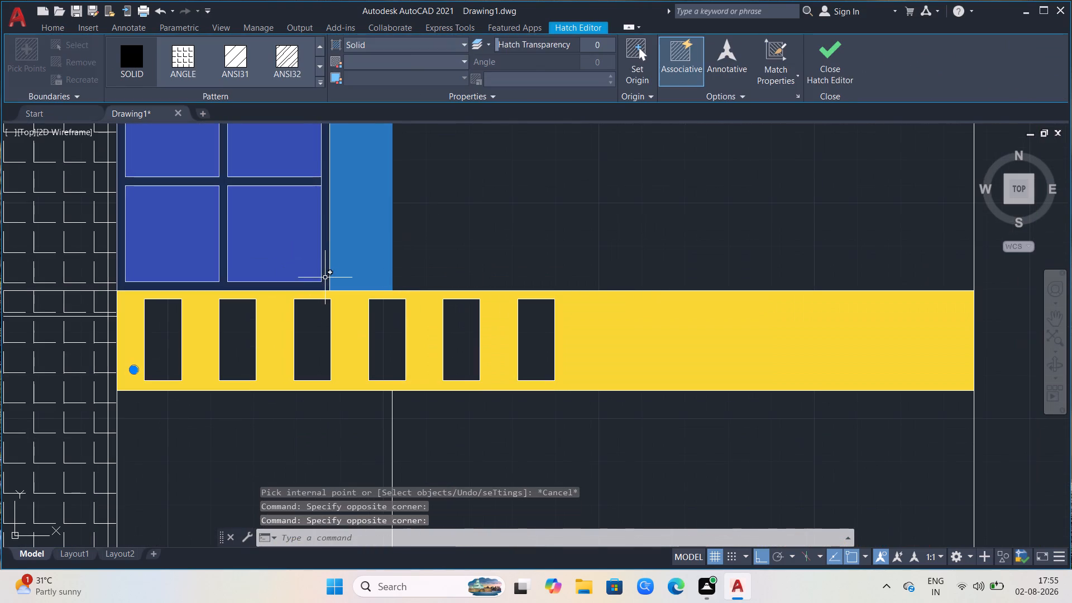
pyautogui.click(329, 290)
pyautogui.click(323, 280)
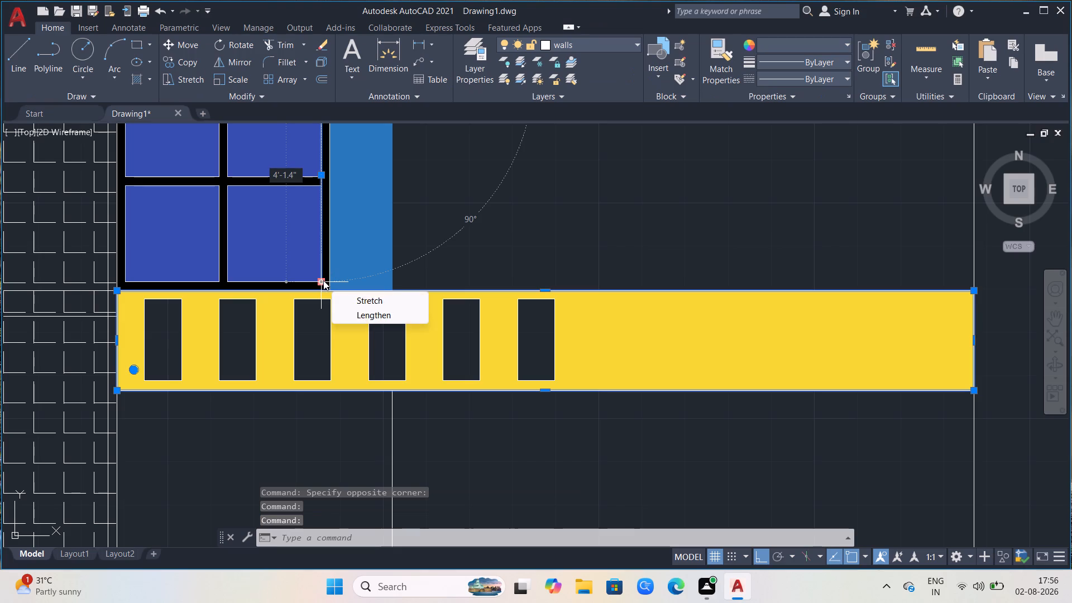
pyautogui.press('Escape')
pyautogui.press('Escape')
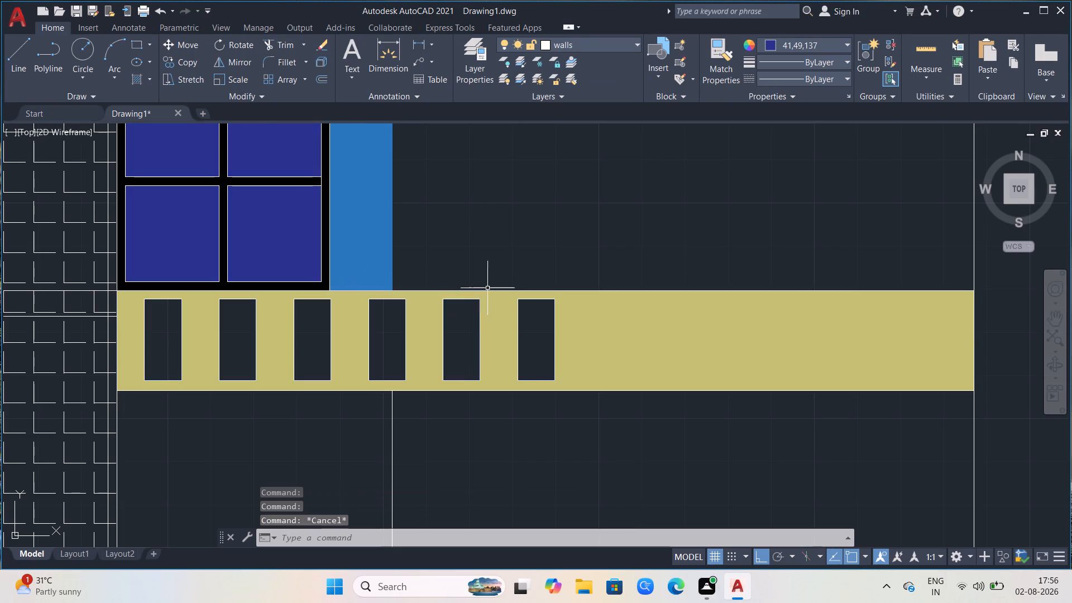
# Examine the front elevation around the window, the slotted yellow band and the unfilled lower bays.
pyautogui.scroll(-3, 509, 277)
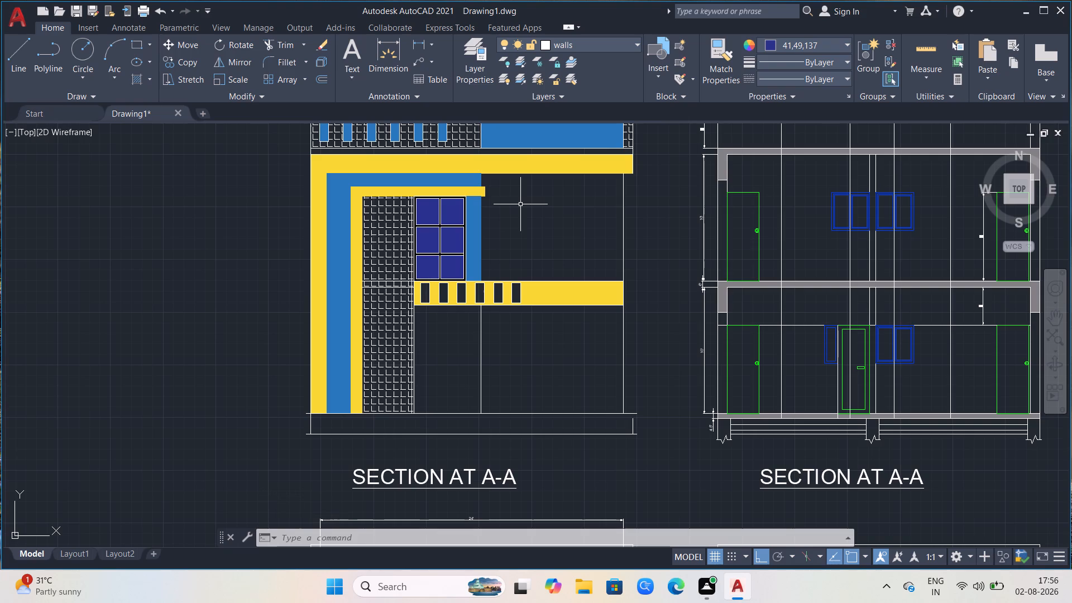
pyautogui.scroll(-1, 491, 273)
pyautogui.scroll(2, 535, 328)
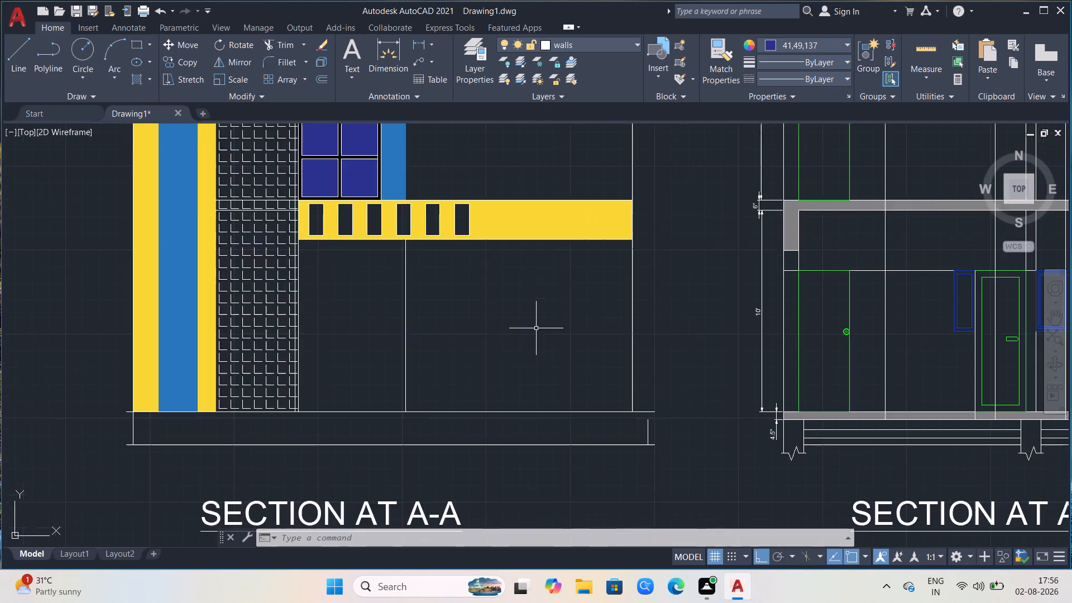
pyautogui.scroll(1, 536, 328)
pyautogui.scroll(-2, 404, 279)
pyautogui.scroll(2, 427, 144)
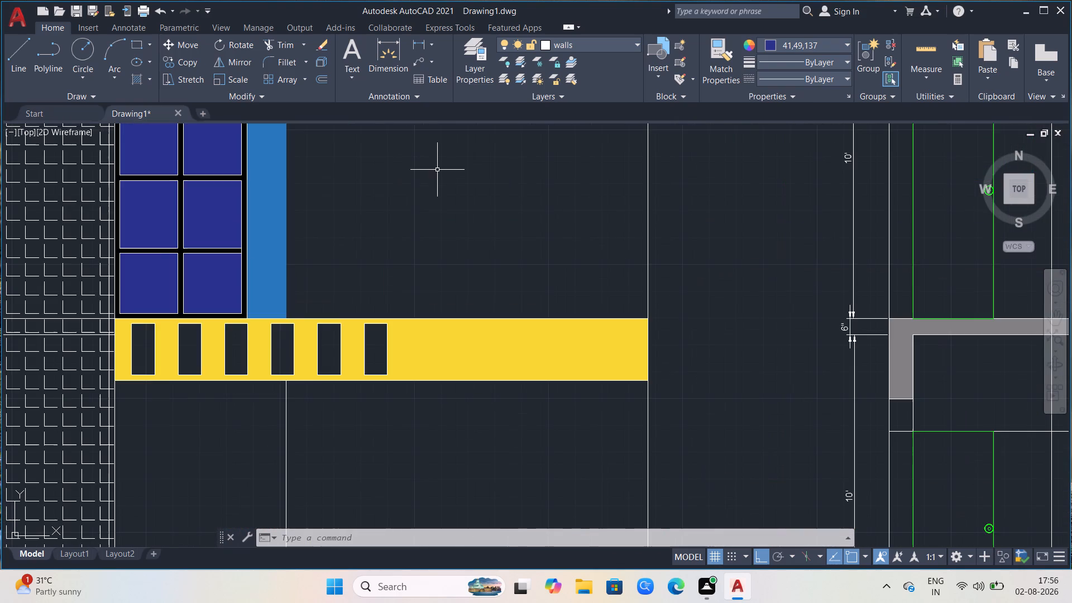
pyautogui.scroll(-1, 376, 260)
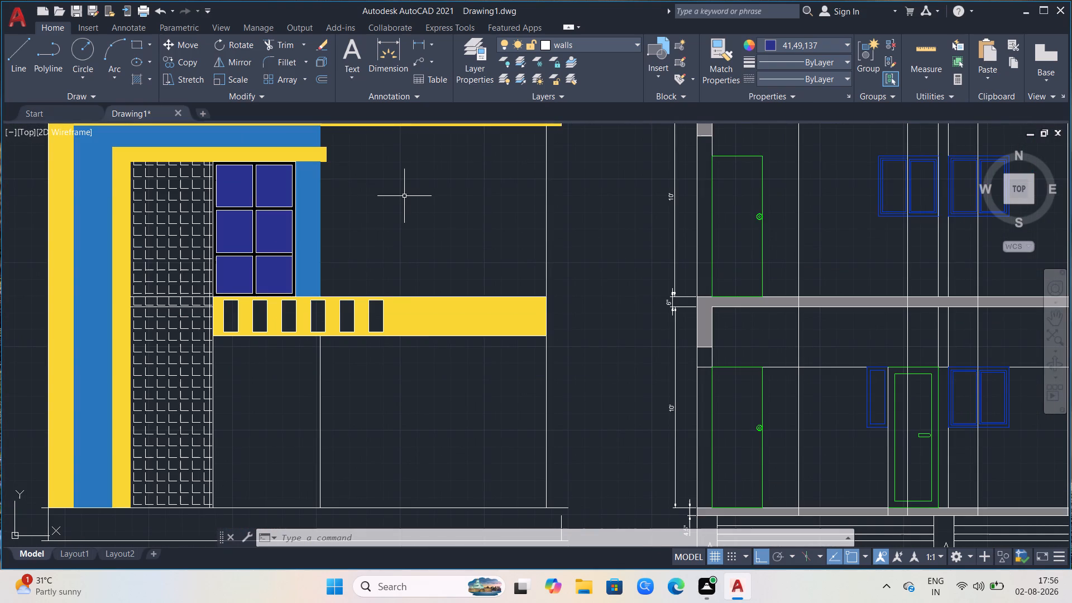
pyautogui.scroll(-1, 395, 217)
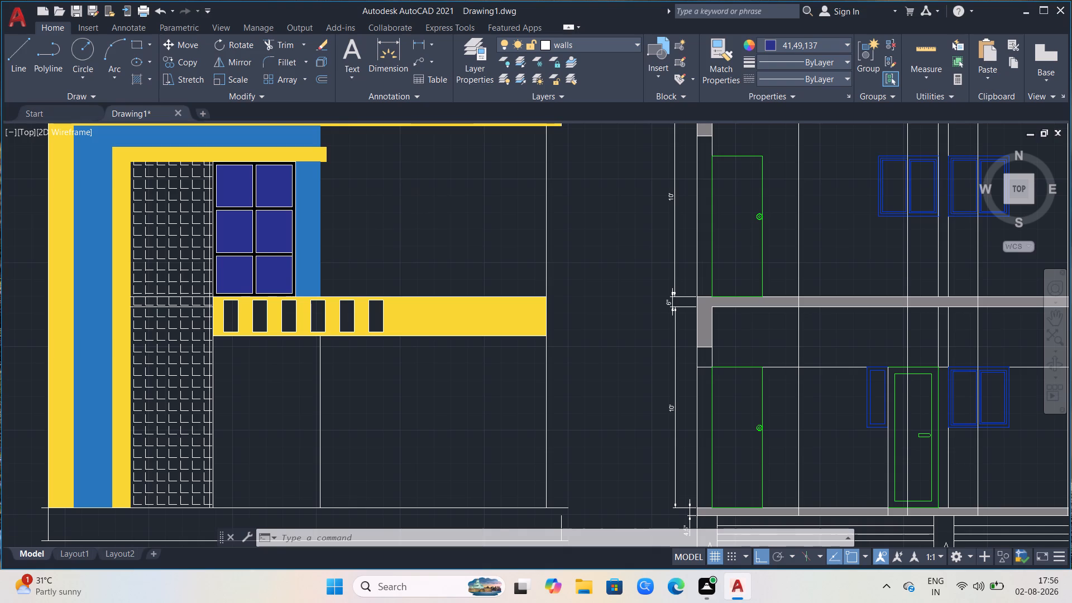
pyautogui.scroll(-1, 395, 217)
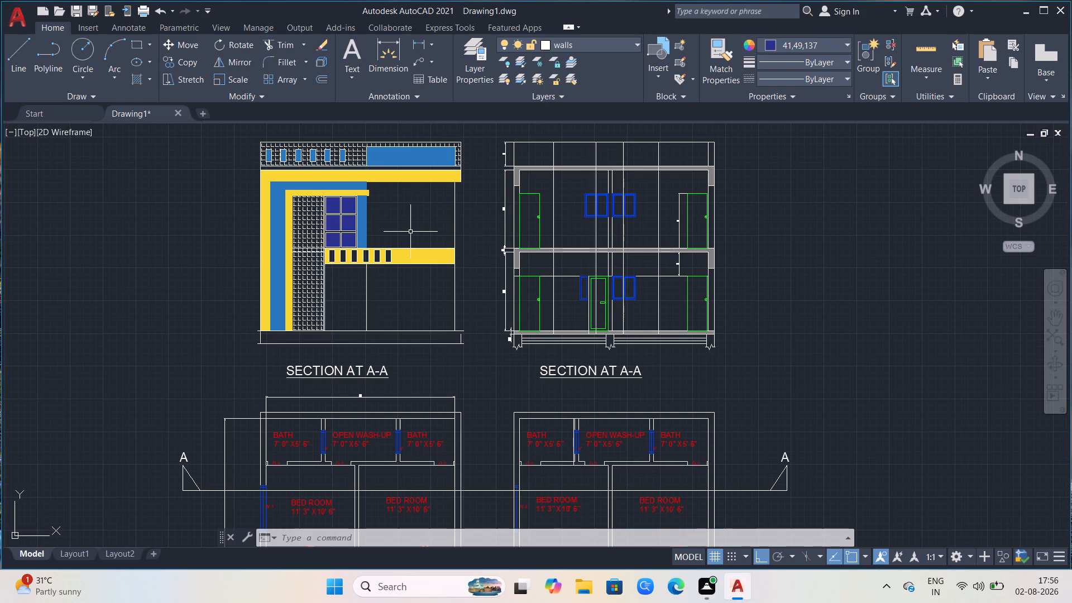
# Set the hatch origin of the parapet's solid blue panel to a point on the blue strip beside the window.
pyautogui.click(425, 160)
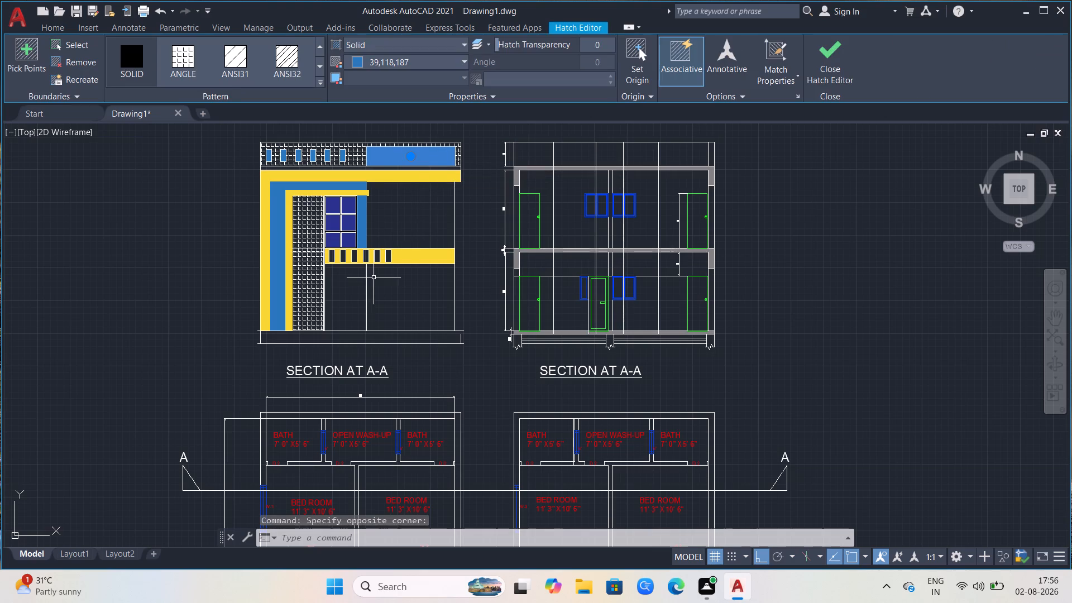
pyautogui.click(636, 83)
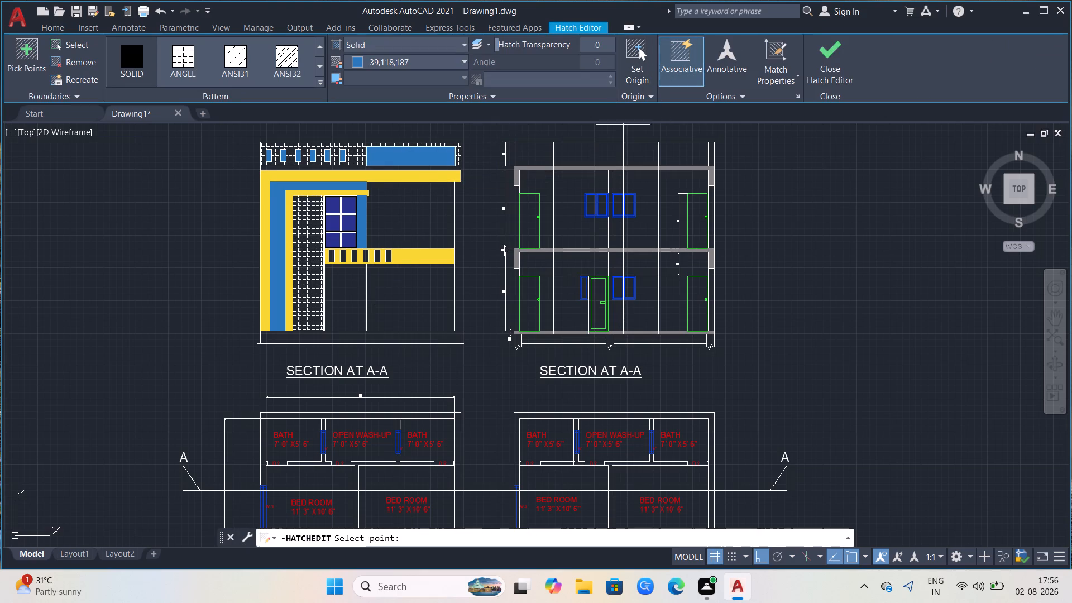
pyautogui.click(363, 228)
pyautogui.scroll(4, 368, 257)
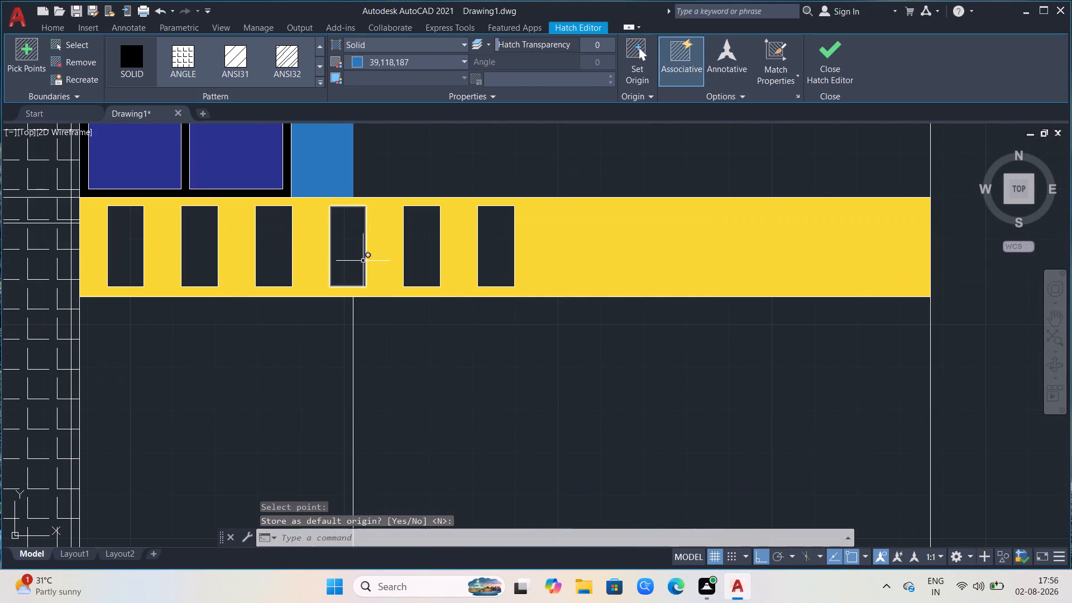
pyautogui.click(359, 262)
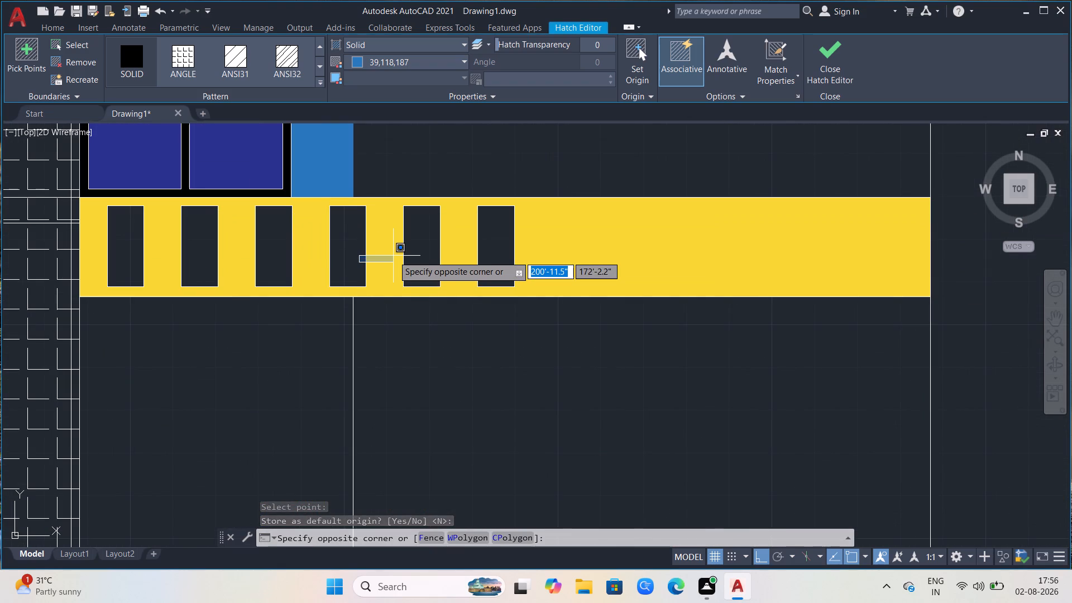
pyautogui.press('Escape')
# Match the parapet's blue panel hatch to the properties of the blue strip hatch beside the window.
pyautogui.scroll(-1, 545, 202)
pyautogui.click(781, 50)
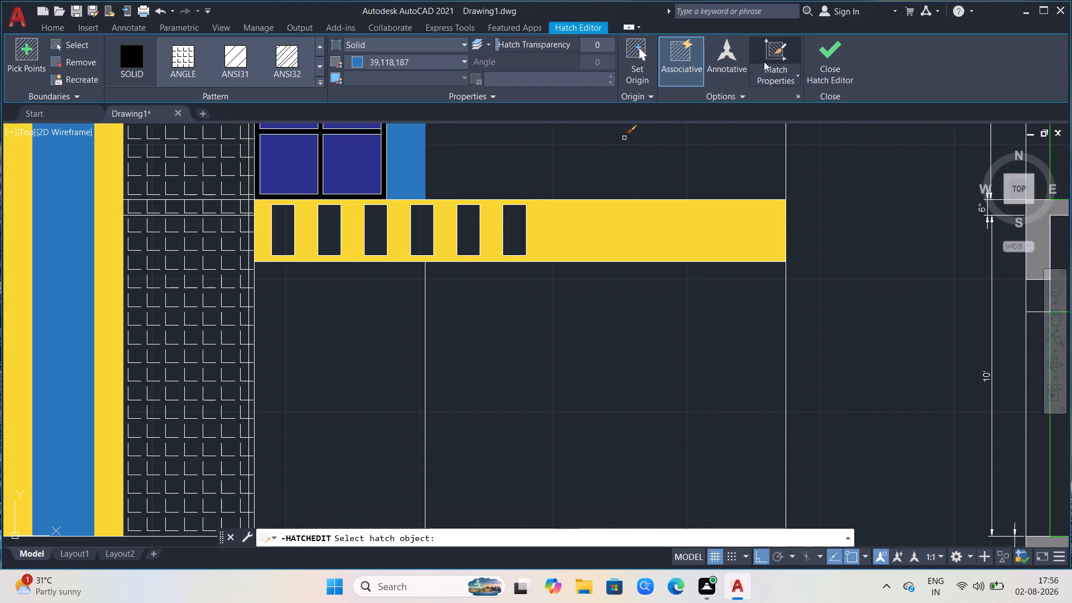
pyautogui.click(407, 176)
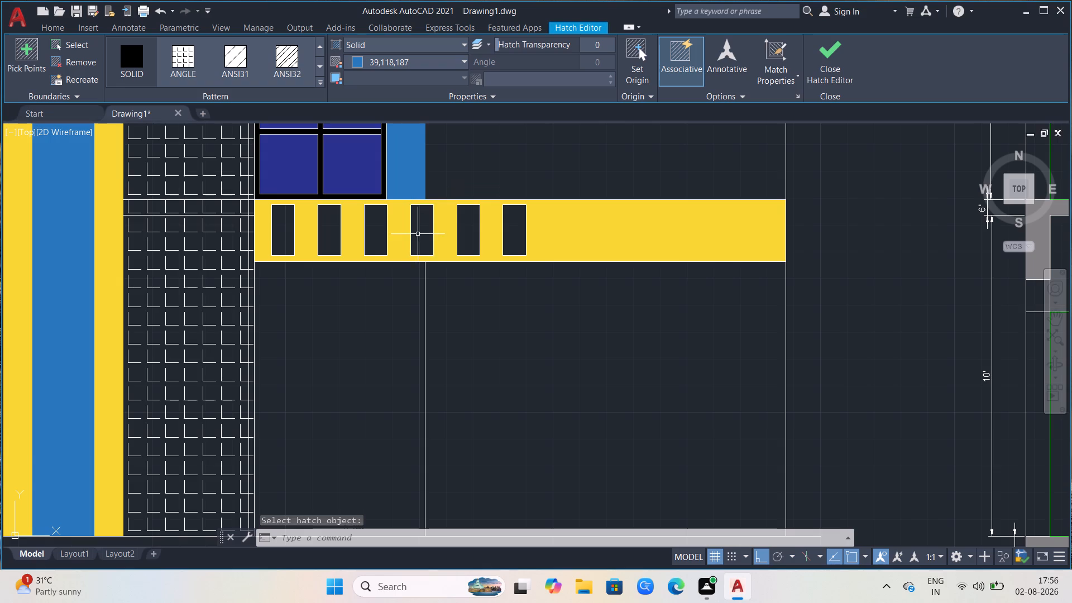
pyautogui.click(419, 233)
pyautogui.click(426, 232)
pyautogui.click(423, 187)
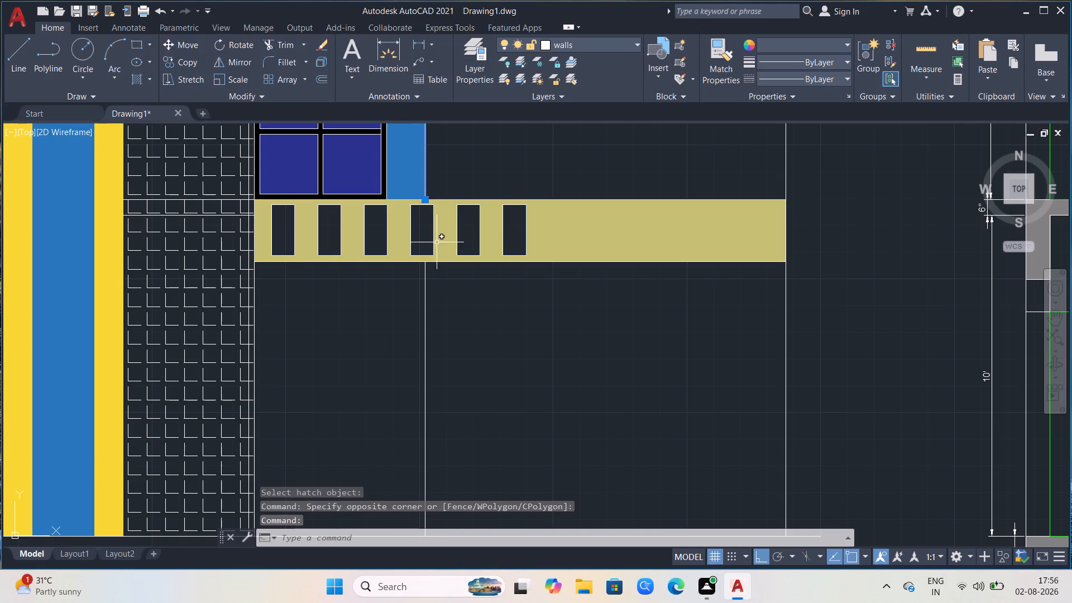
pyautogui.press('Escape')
# Draw a 4' vertical line upward from the top corner at the outer end of the slotted yellow band.
pyautogui.scroll(-1, 502, 270)
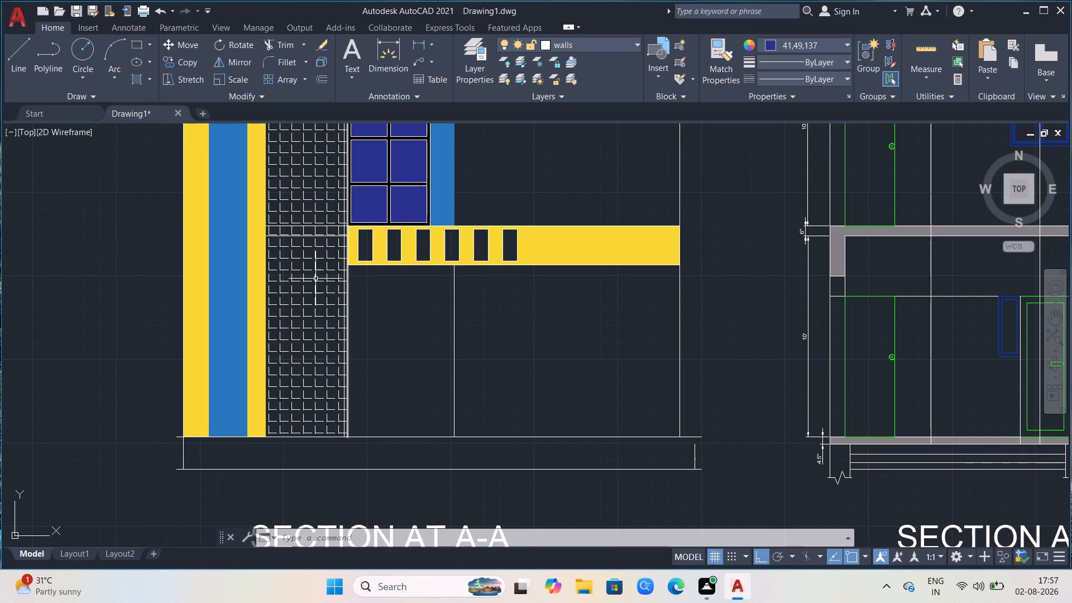
pyautogui.scroll(-1, 322, 309)
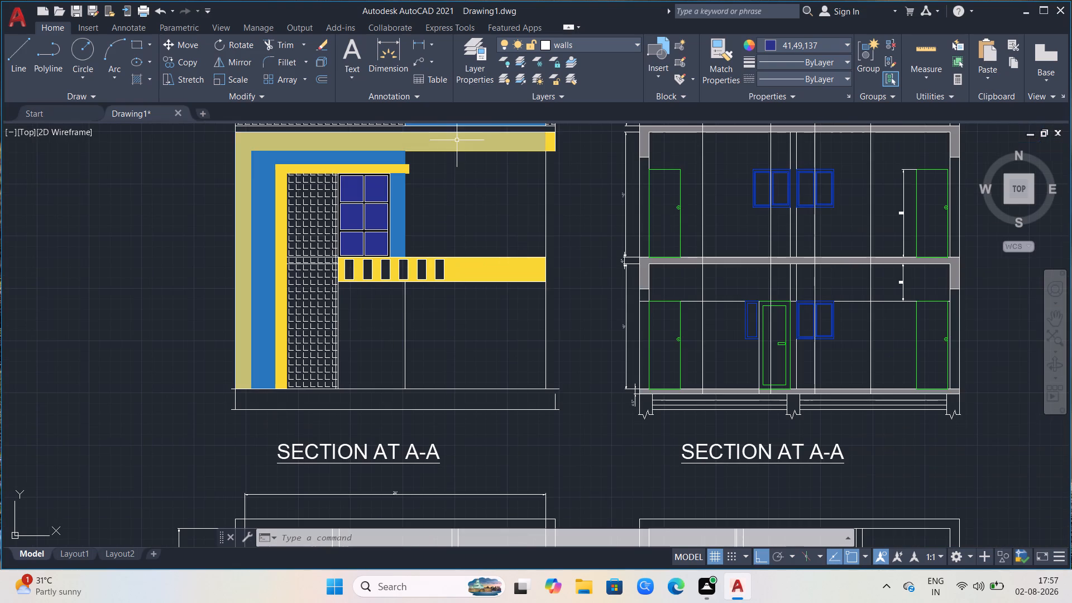
pyautogui.scroll(-1, 401, 236)
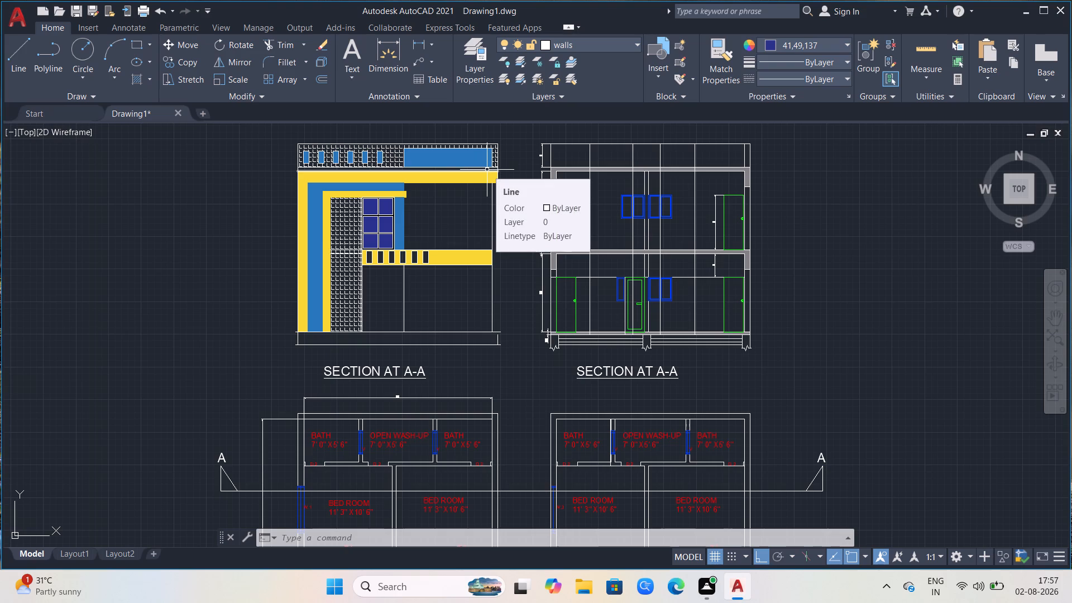
pyautogui.click(20, 52)
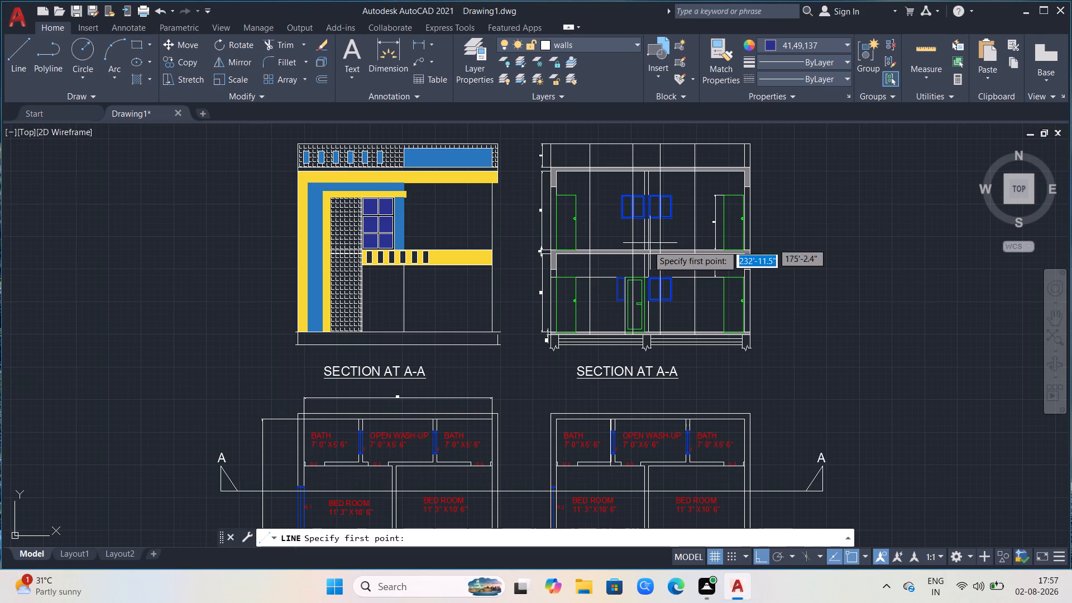
pyautogui.scroll(2, 484, 218)
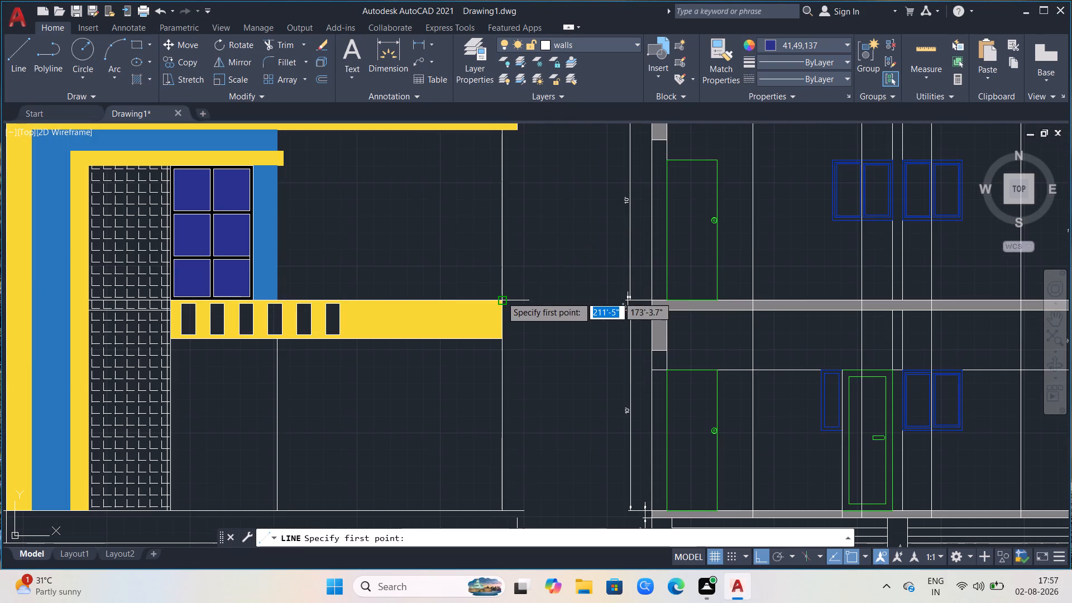
pyautogui.click(501, 299)
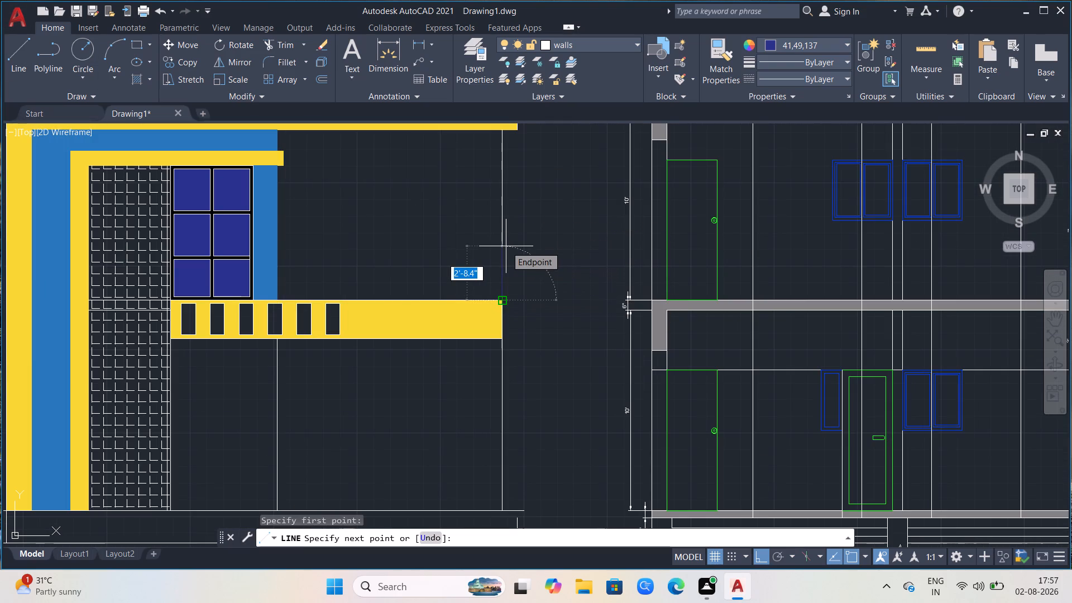
pyautogui.press('4')
pyautogui.press("'")
pyautogui.press('Return')
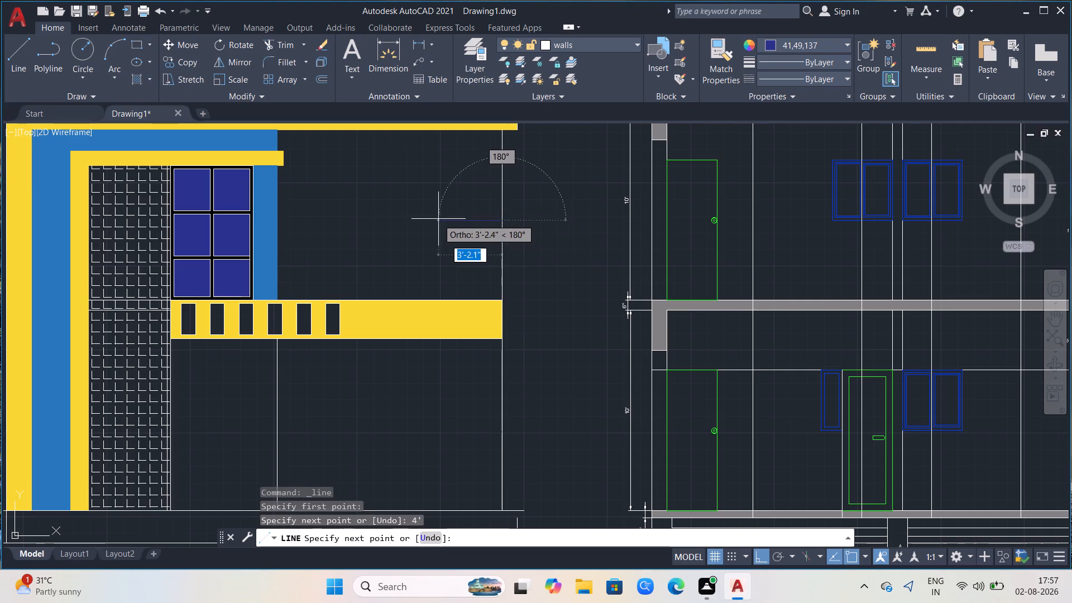
pyautogui.press('Escape')
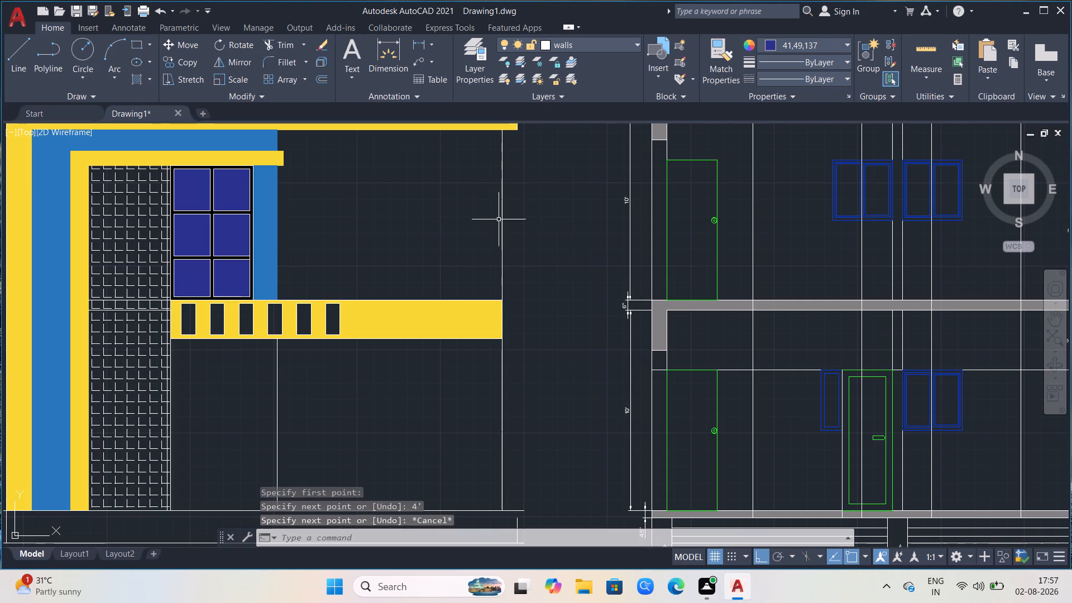
# Keep walls as the current layer and set the current object colour to ByLayer.
pyautogui.click(842, 43)
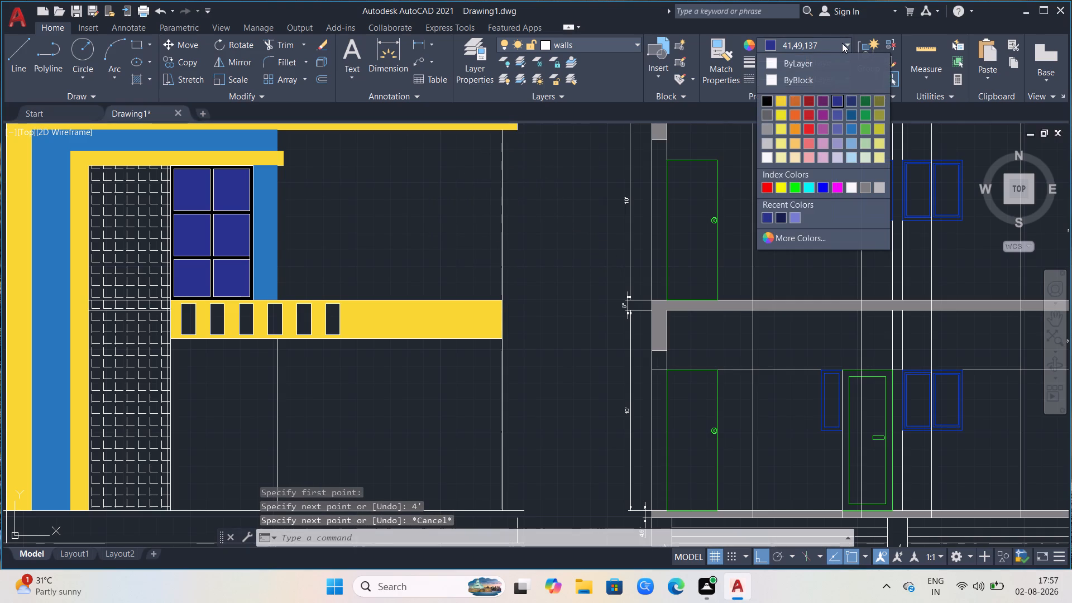
pyautogui.click(631, 42)
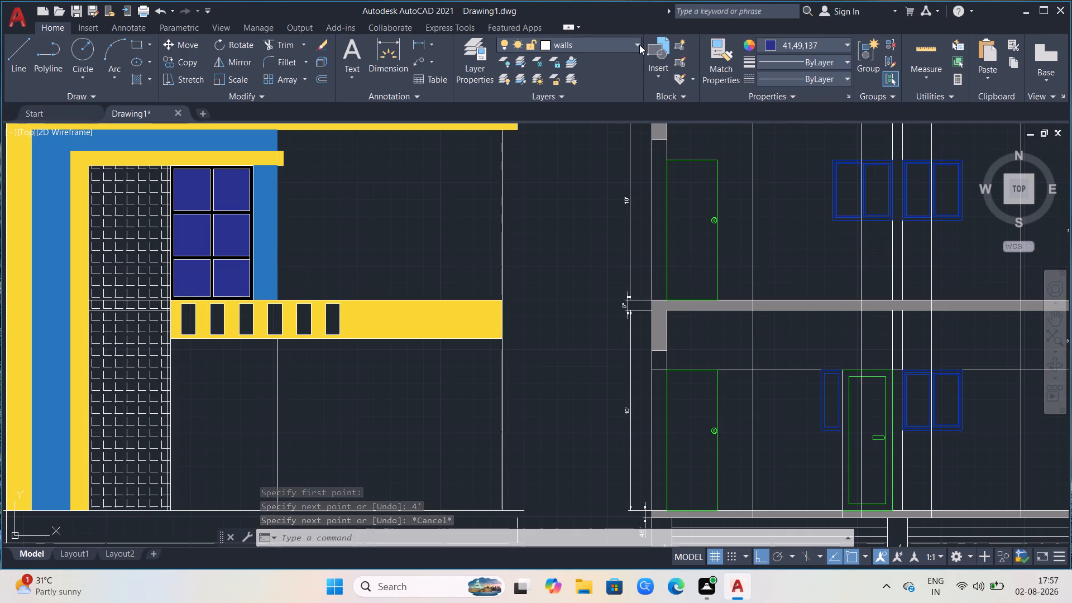
pyautogui.click(639, 45)
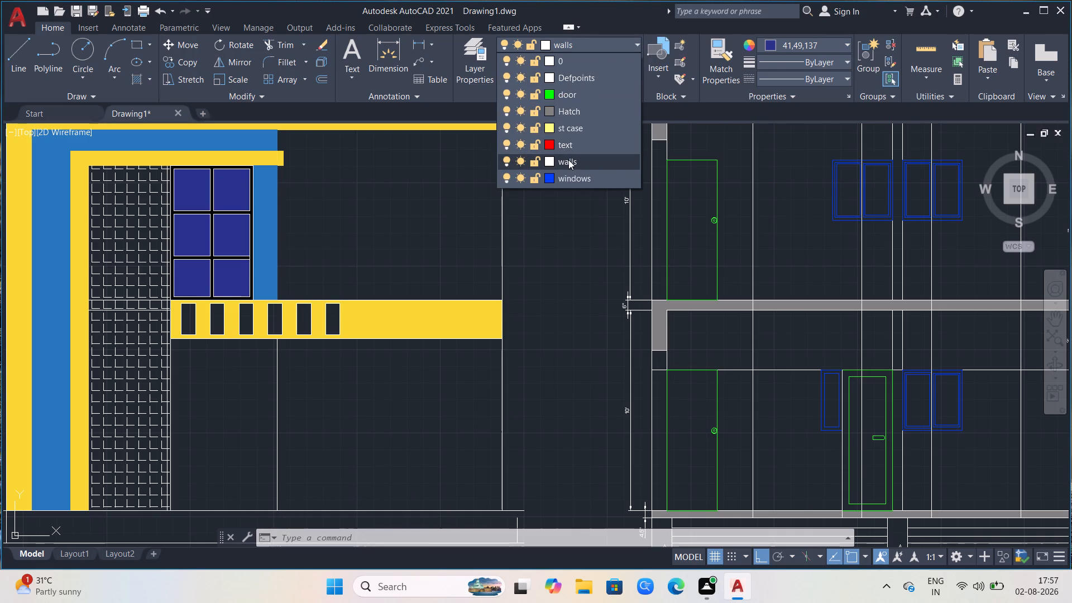
pyautogui.click(568, 160)
pyautogui.click(843, 46)
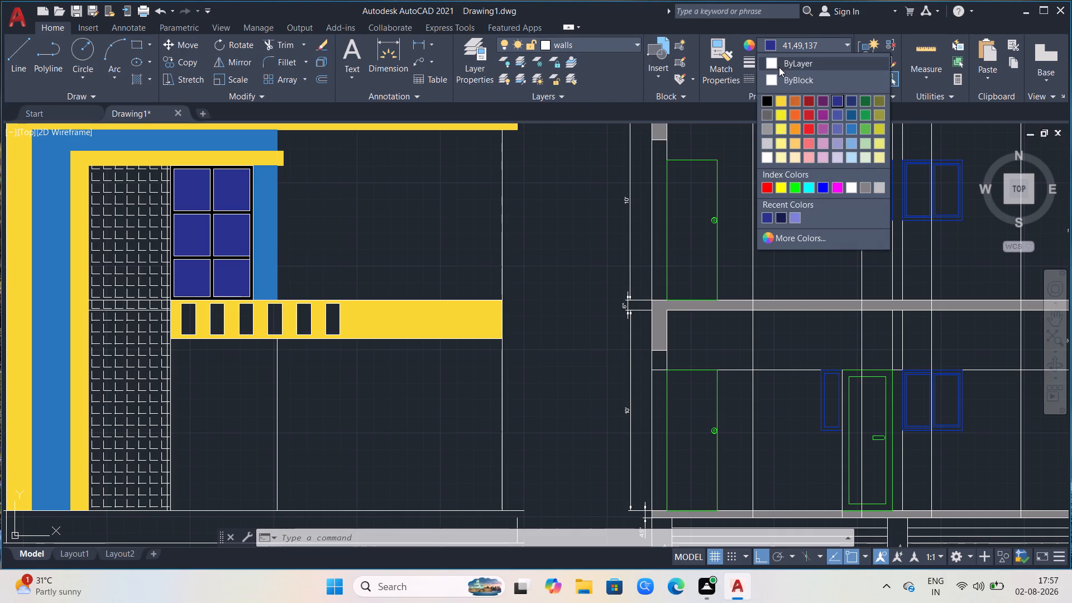
pyautogui.click(779, 69)
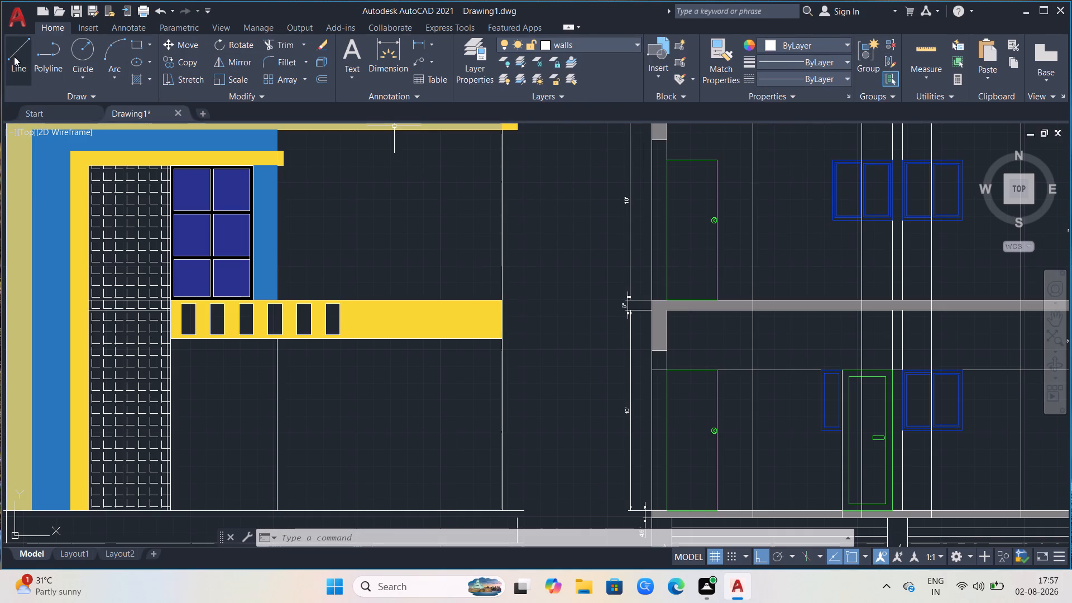
# Draw another 4' vertical line upward from the outer top corner of the slotted yellow band.
pyautogui.moveTo(14, 56); pyautogui.dragTo(20, 54)
pyautogui.moveTo(500, 301); pyautogui.dragTo(500, 296)
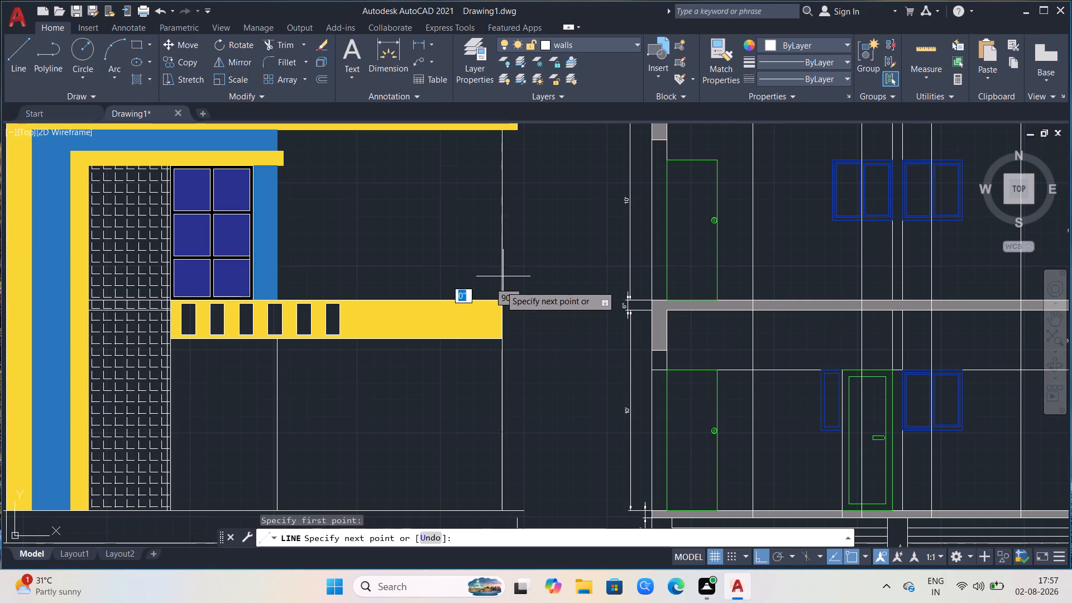
pyautogui.write("4'")
pyautogui.press('Return')
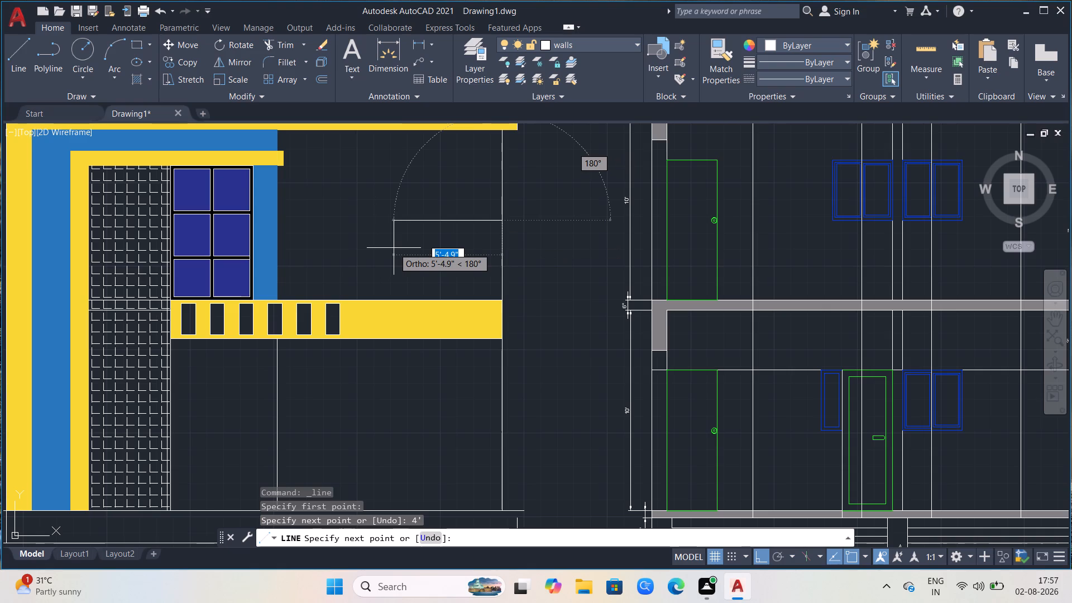
pyautogui.press('Escape')
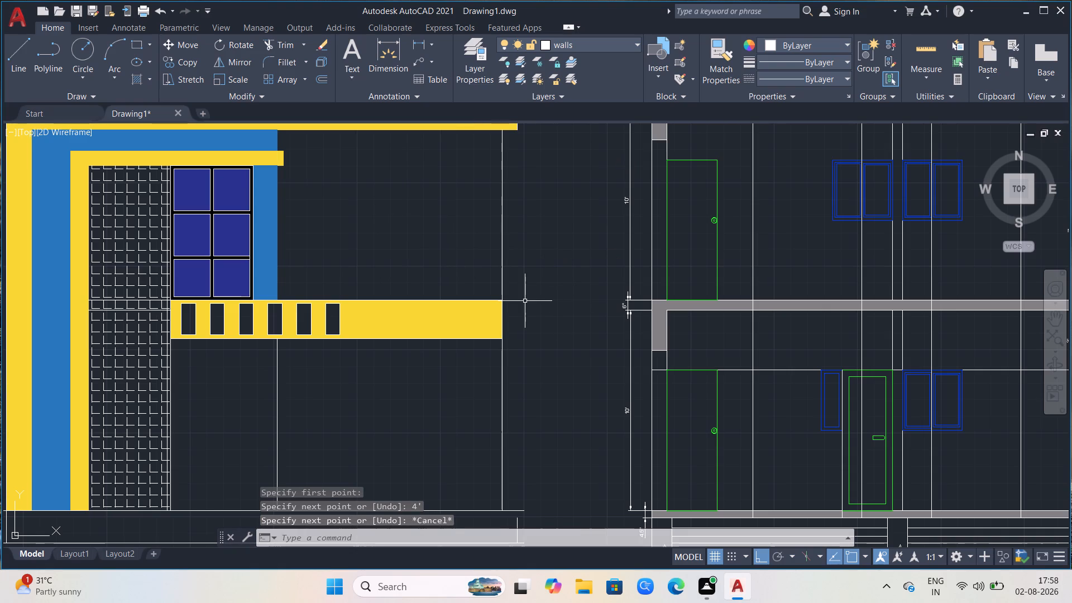
# Start a line at the outer top corner of the slotted yellow band and draw a 3'6" vertical segment upward.
pyautogui.press('l')
pyautogui.press('Return')
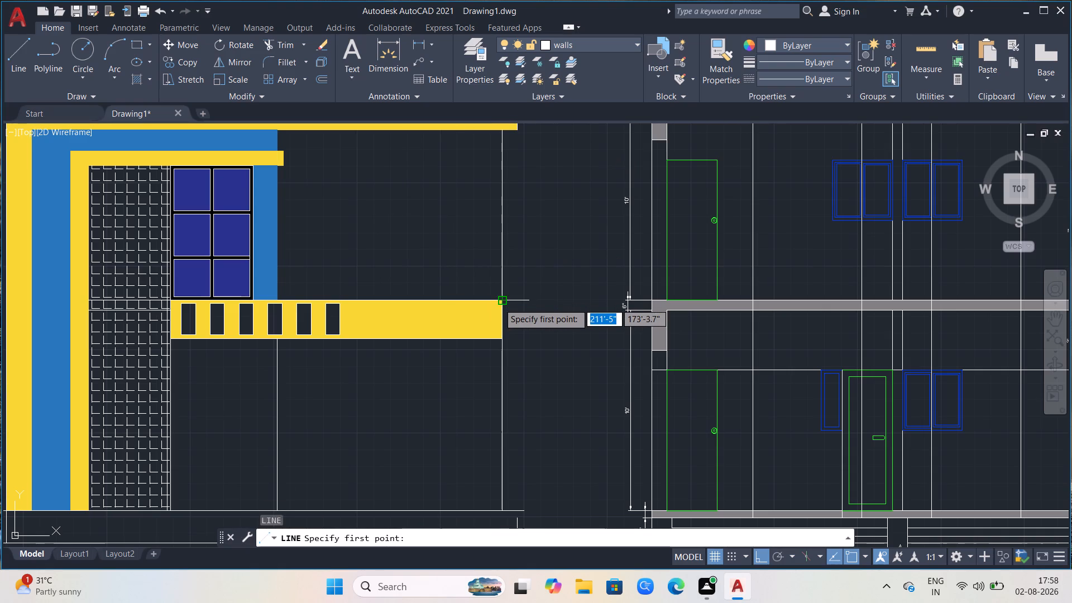
pyautogui.moveTo(499, 303); pyautogui.dragTo(500, 293)
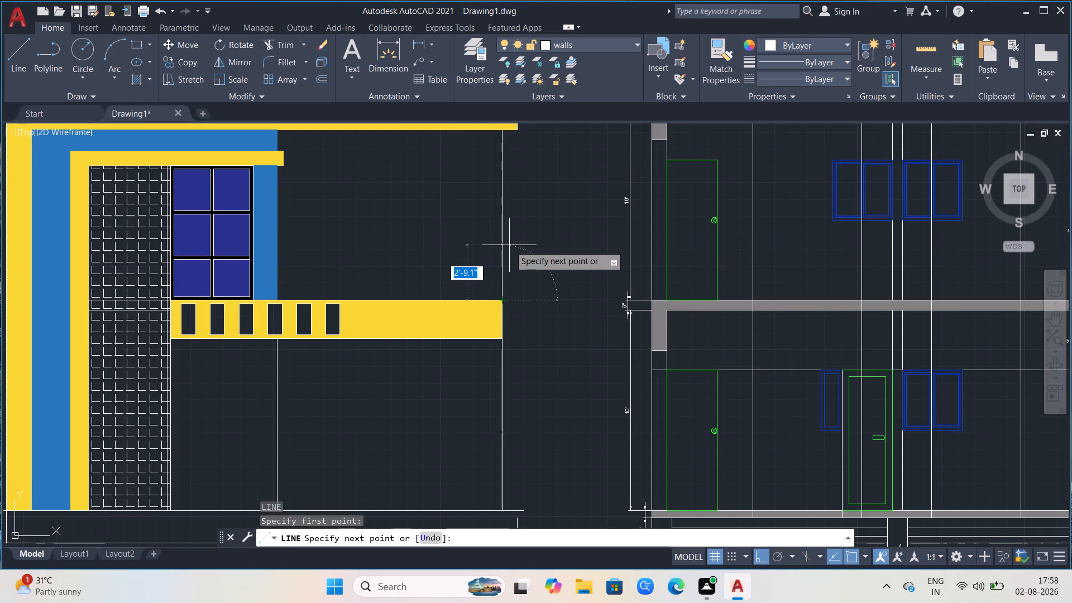
pyautogui.press('3')
pyautogui.write("'6")
pyautogui.press('Return')
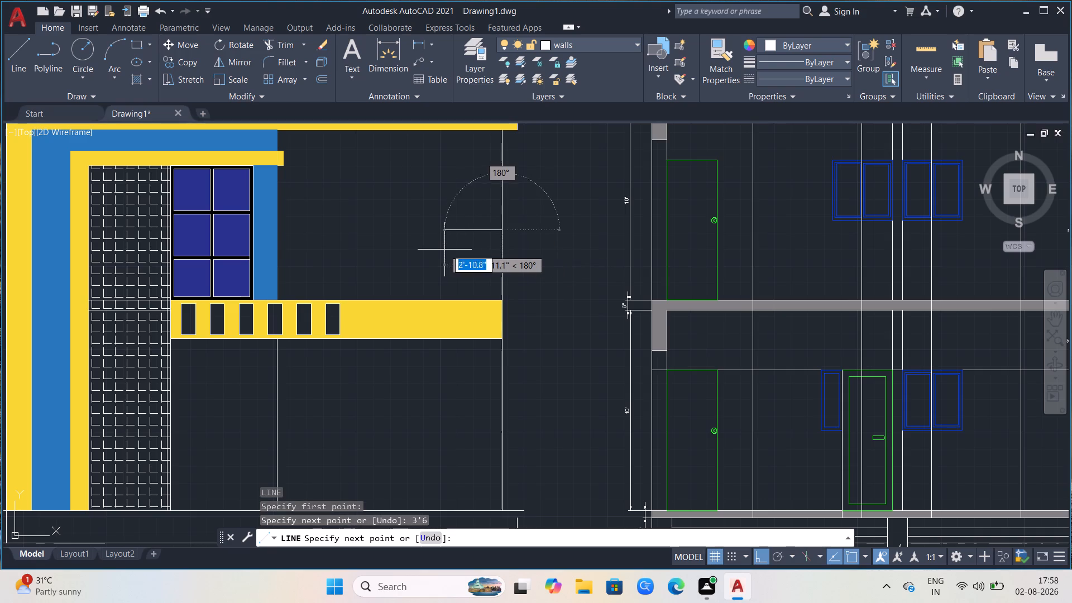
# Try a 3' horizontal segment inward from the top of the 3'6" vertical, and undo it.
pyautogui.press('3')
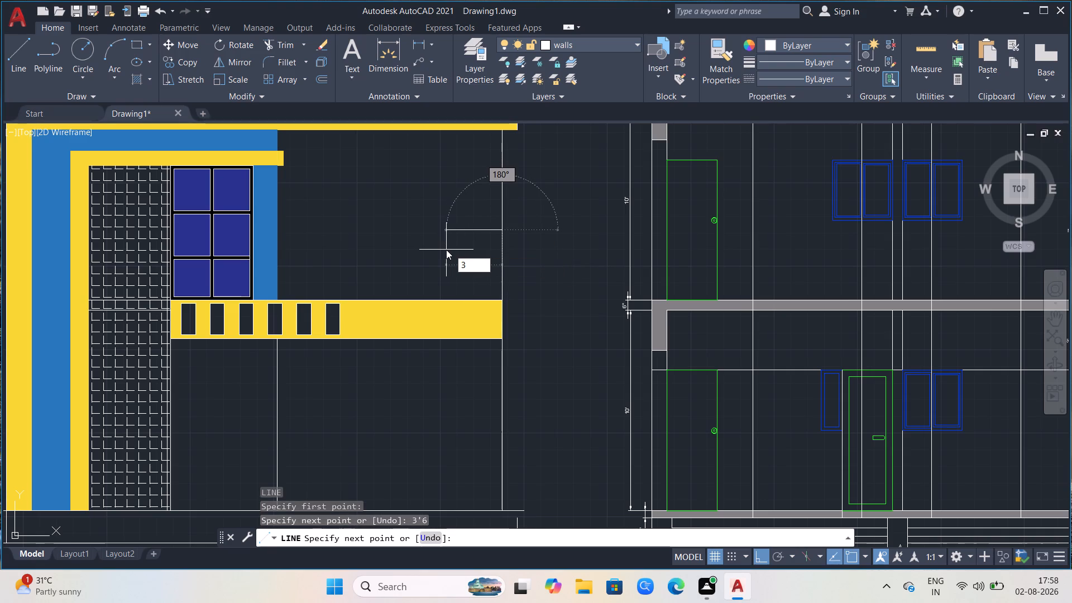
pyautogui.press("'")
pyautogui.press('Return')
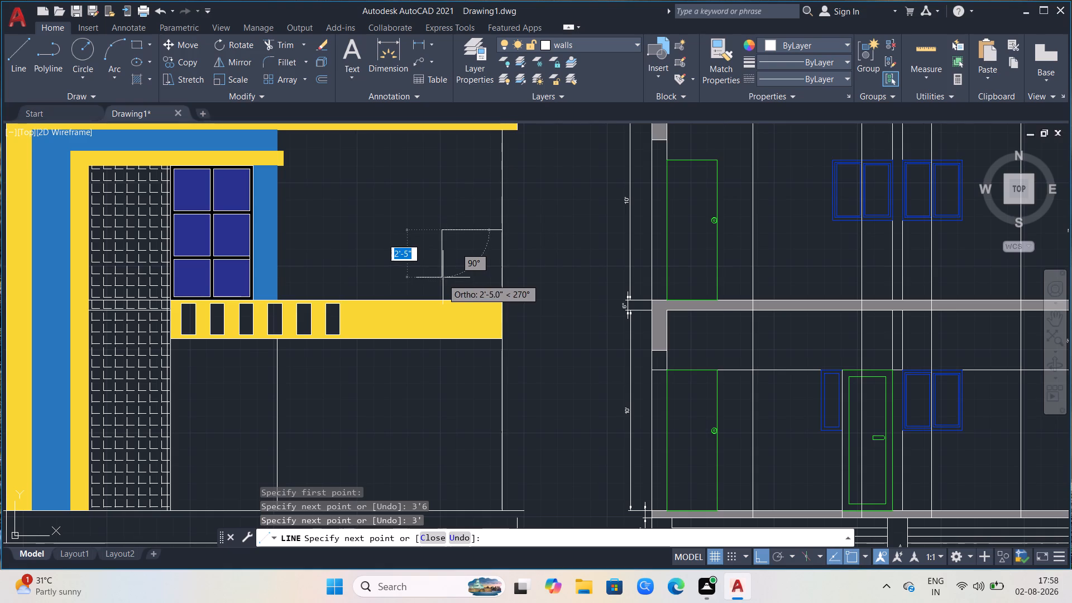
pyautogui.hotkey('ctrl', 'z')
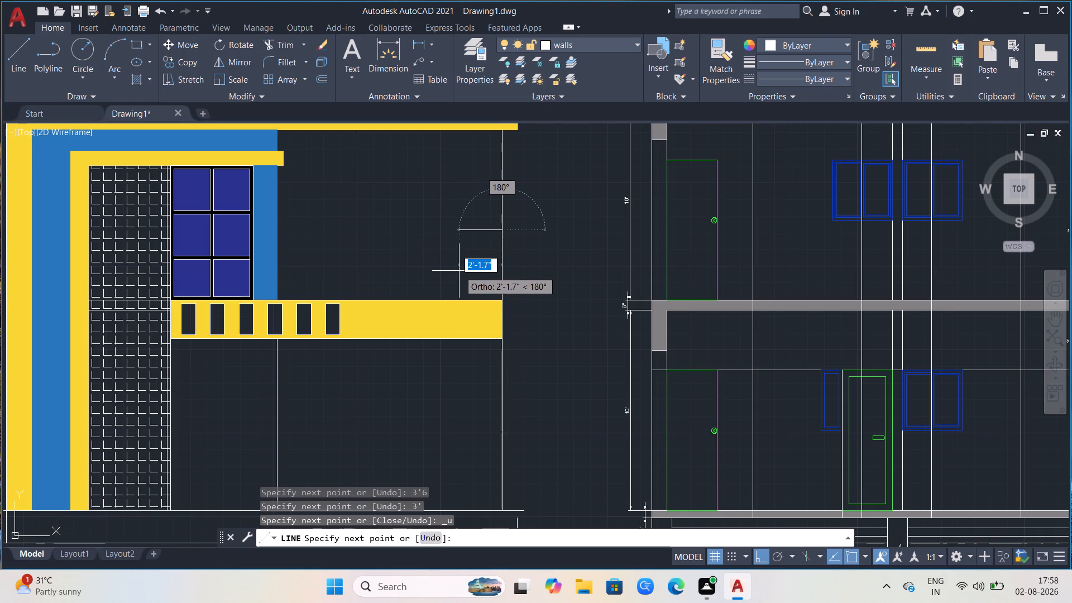
# Add a 2'6" horizontal segment inward and a vertical segment down to the top of the yellow band, completing the outline.
pyautogui.write("2'")
pyautogui.press('6')
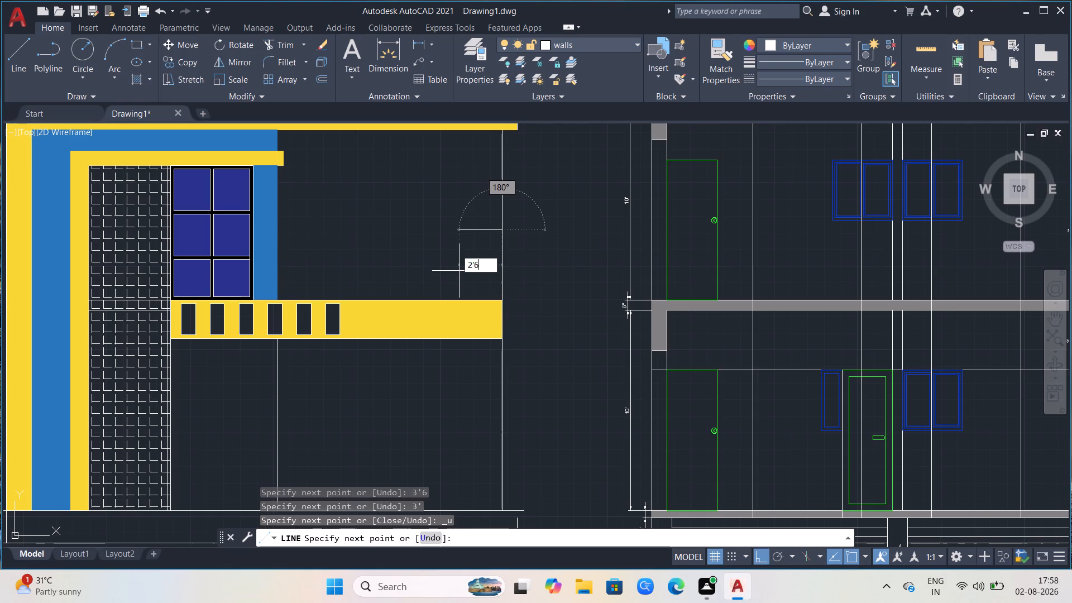
pyautogui.press('Return')
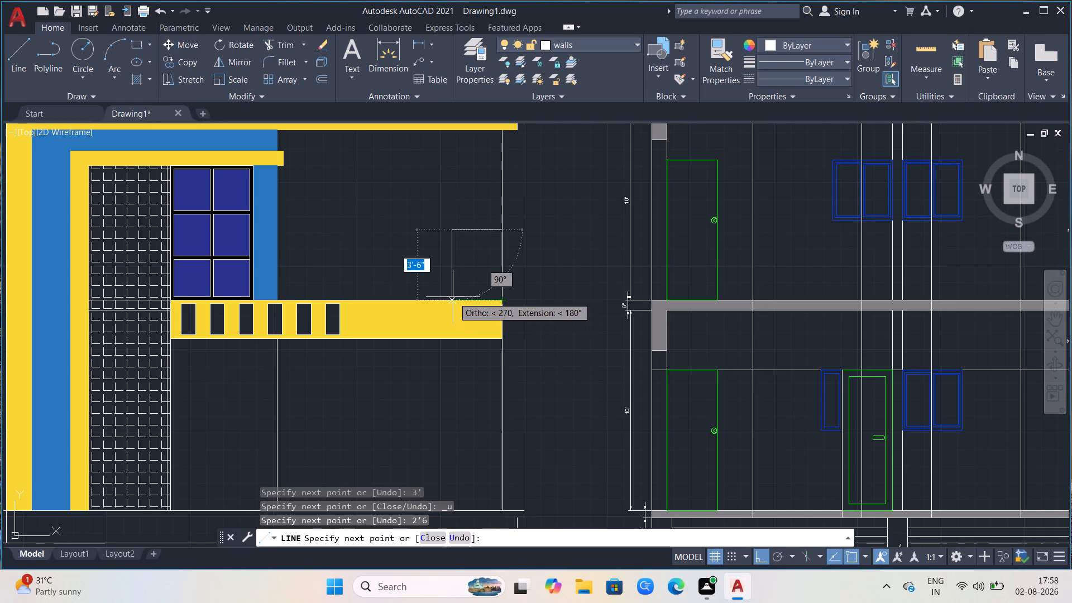
pyautogui.click(452, 299)
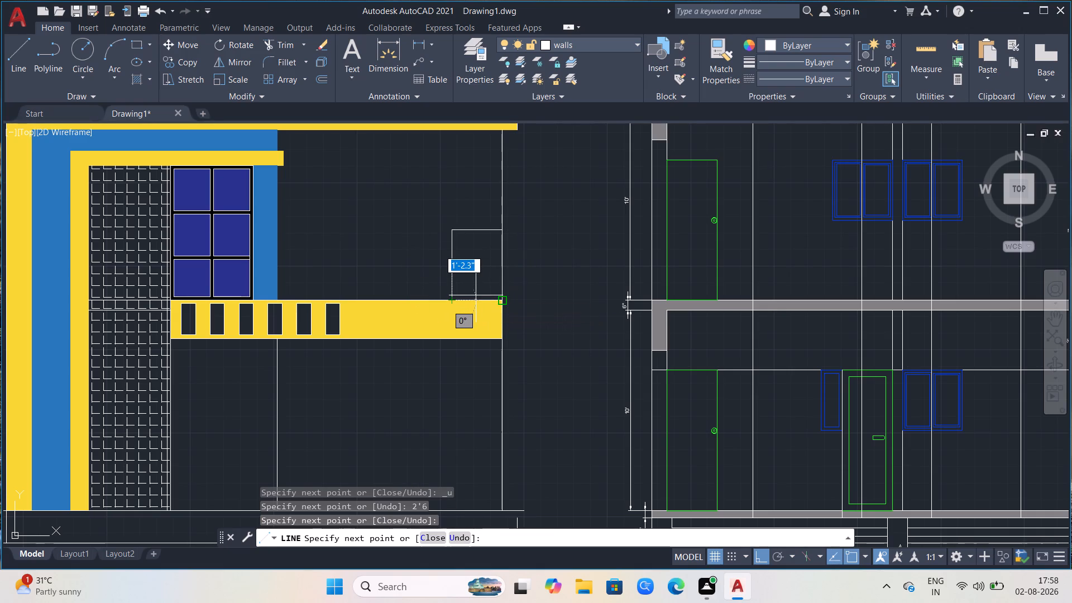
pyautogui.press('Escape')
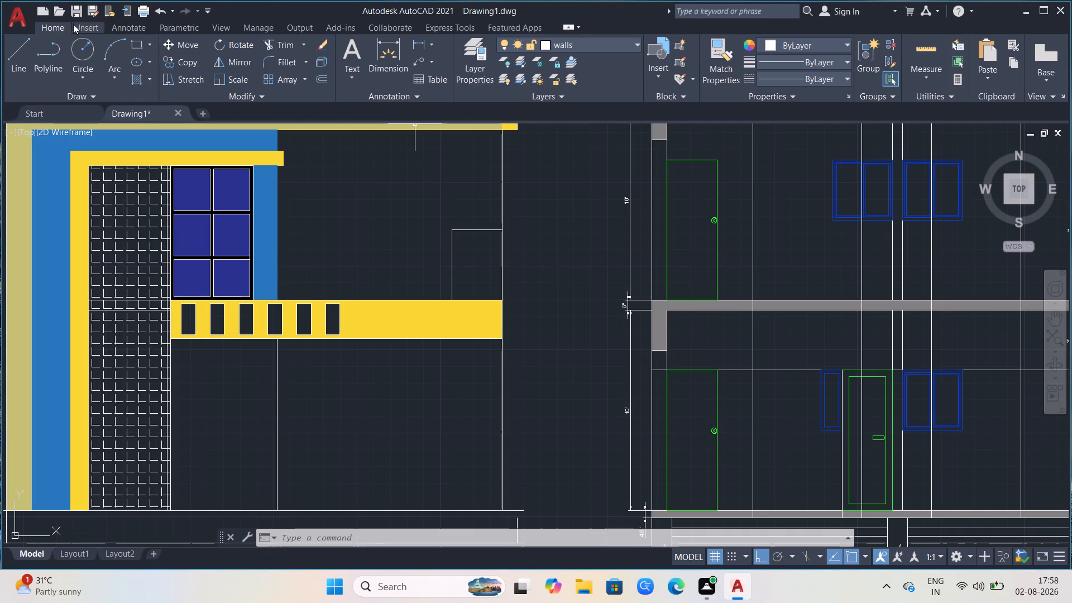
# Draw a thin horizontal rectangle about 2'3" by 2.4" near the outline's top, extending past the outer wall line.
pyautogui.click(140, 45)
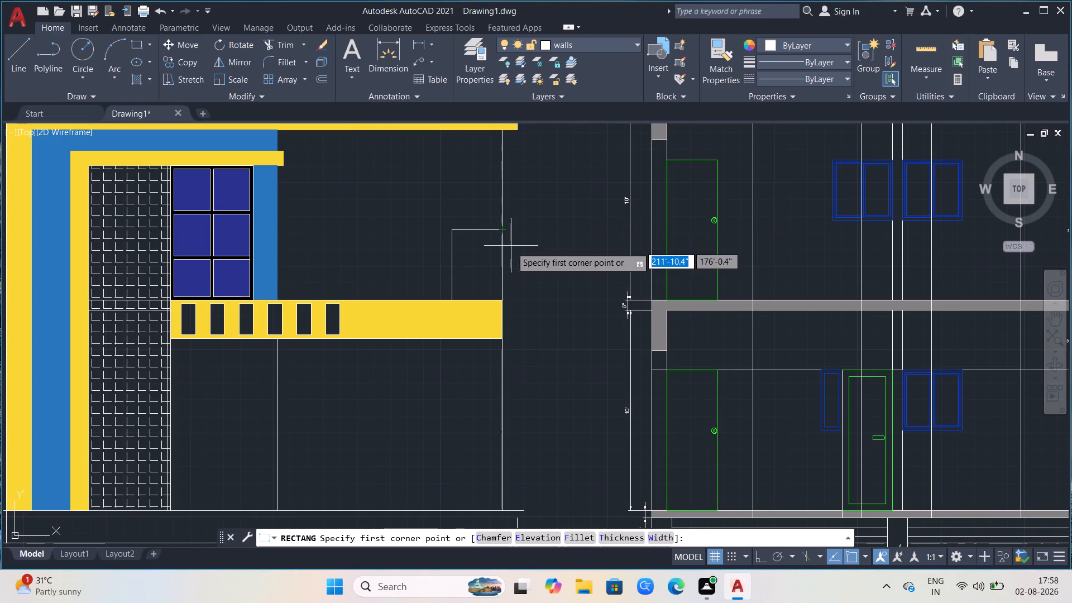
pyautogui.scroll(3, 511, 247)
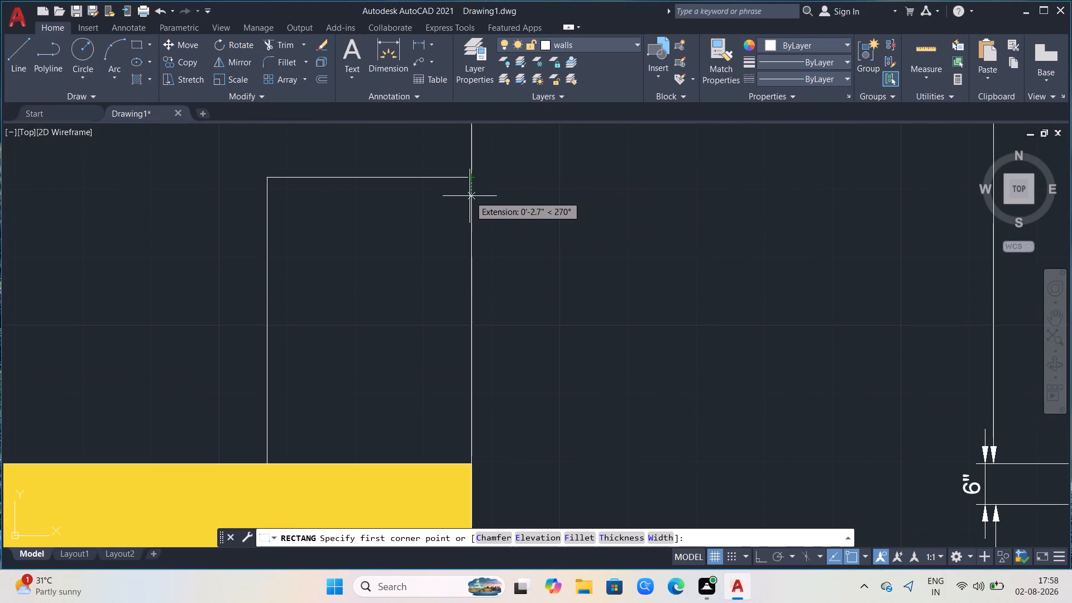
pyautogui.click(498, 201)
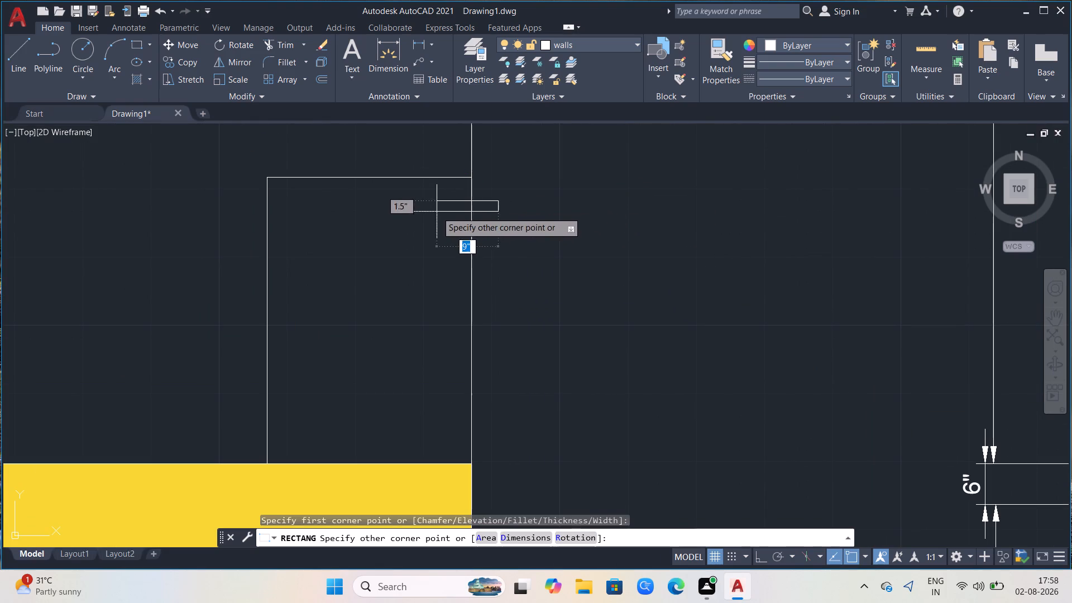
pyautogui.click(311, 219)
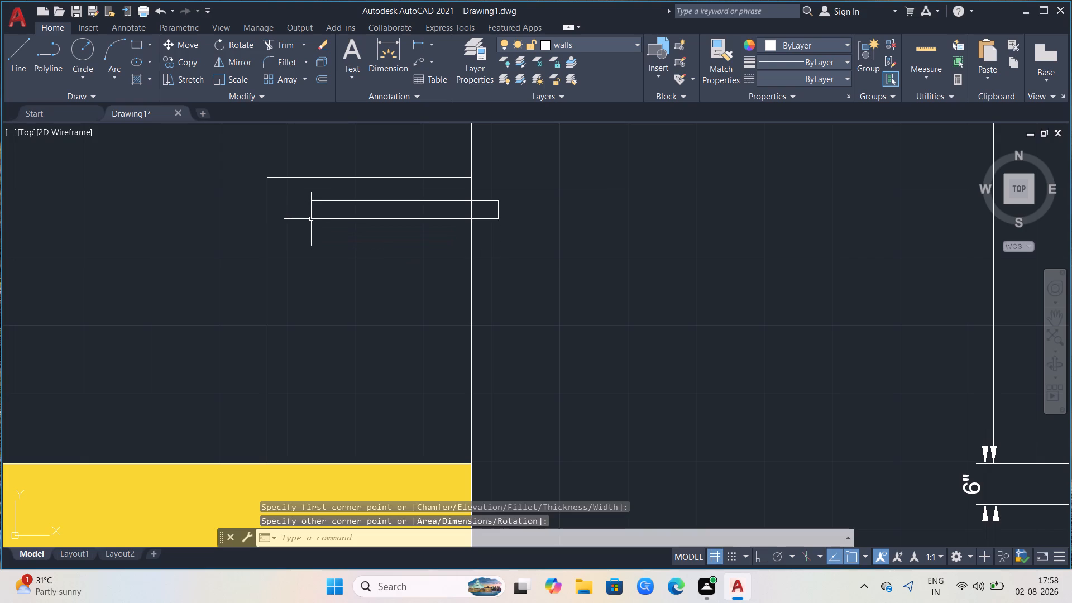
# Draw a second rectangle about 1'4" by 2.4" below the first, aligned with its inner end.
pyautogui.click(139, 50)
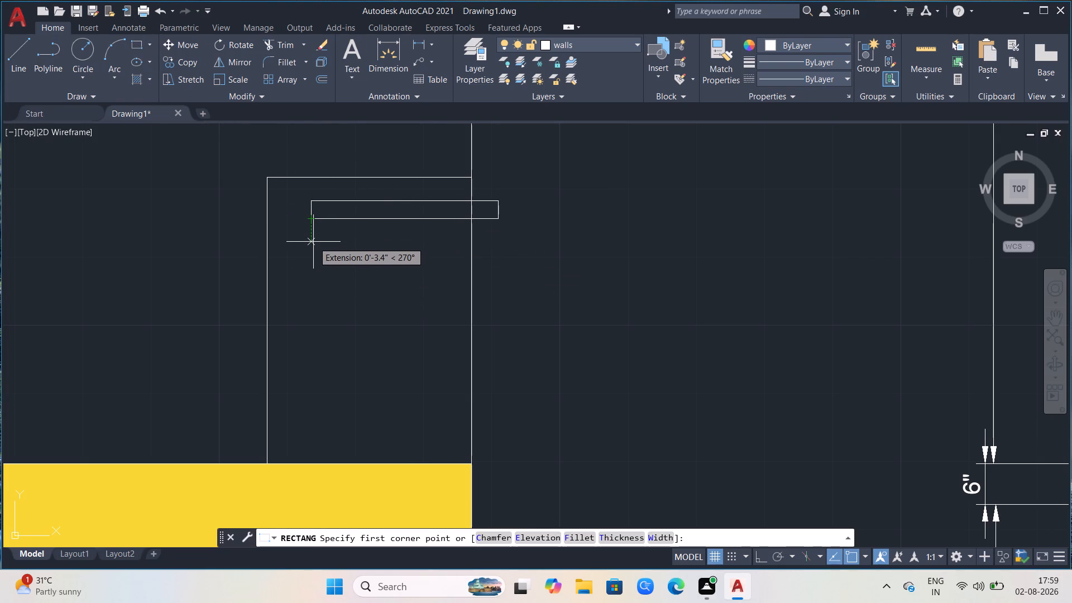
pyautogui.click(313, 237)
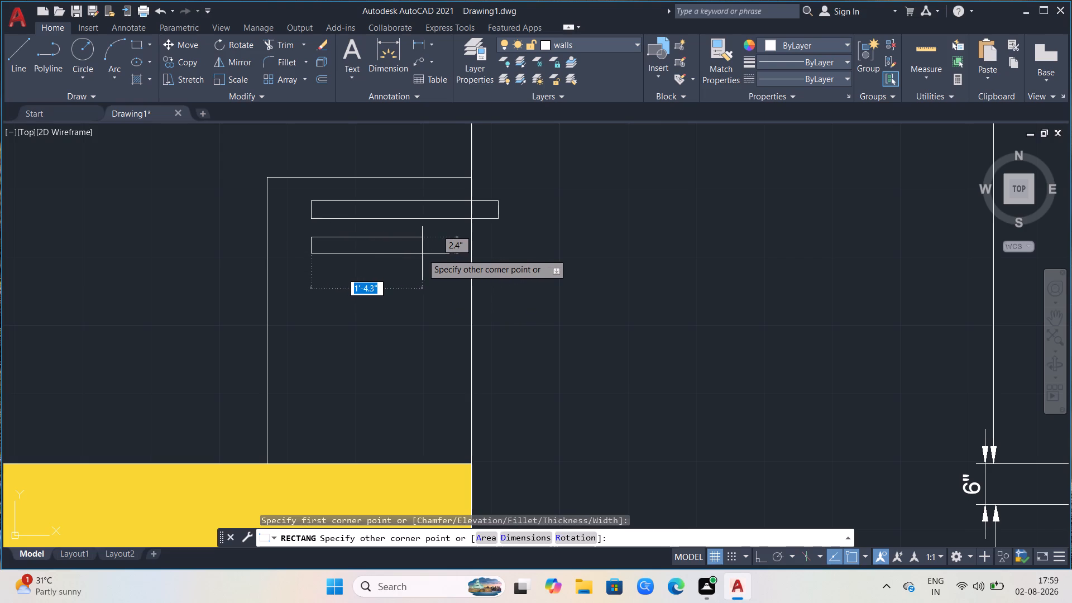
pyautogui.click(423, 253)
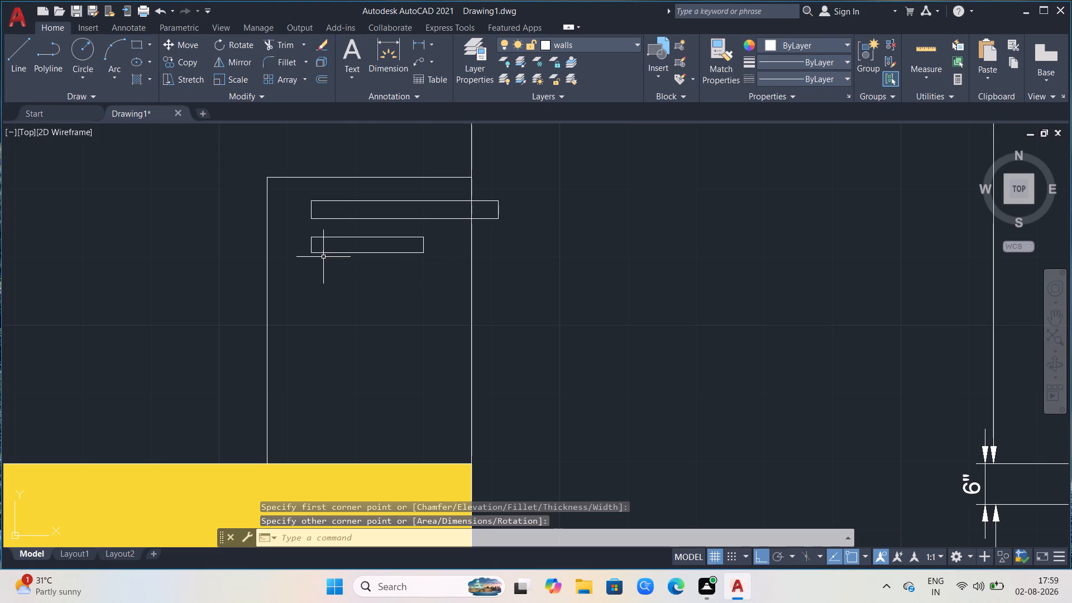
# Copy the short slat rectangle straight down six times at 5" spacing, filling the panel down to the yellow band.
pyautogui.click(329, 236)
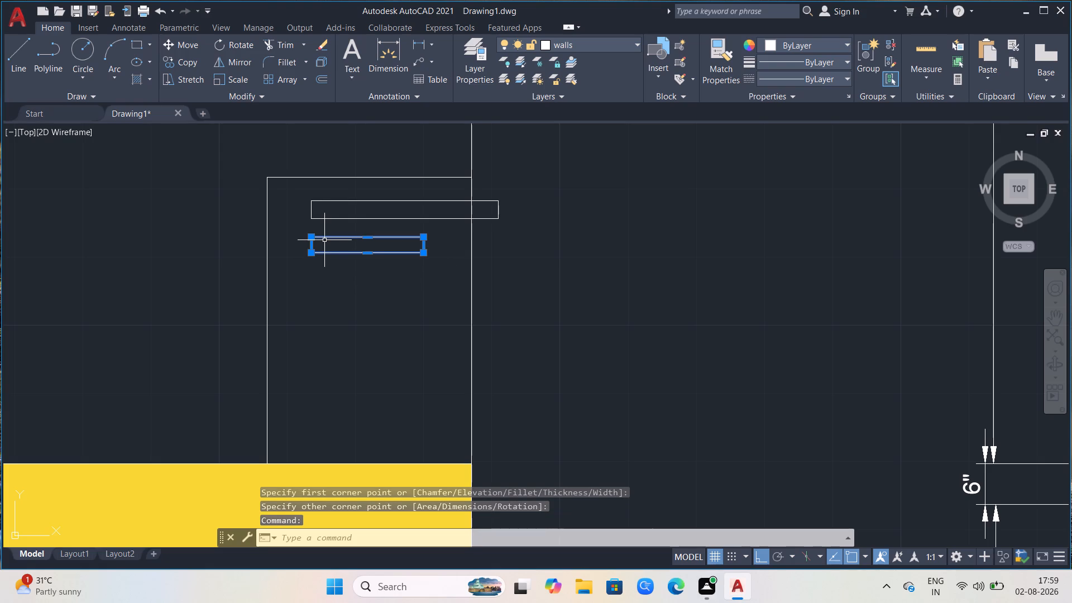
pyautogui.write('CO')
pyautogui.press('Return')
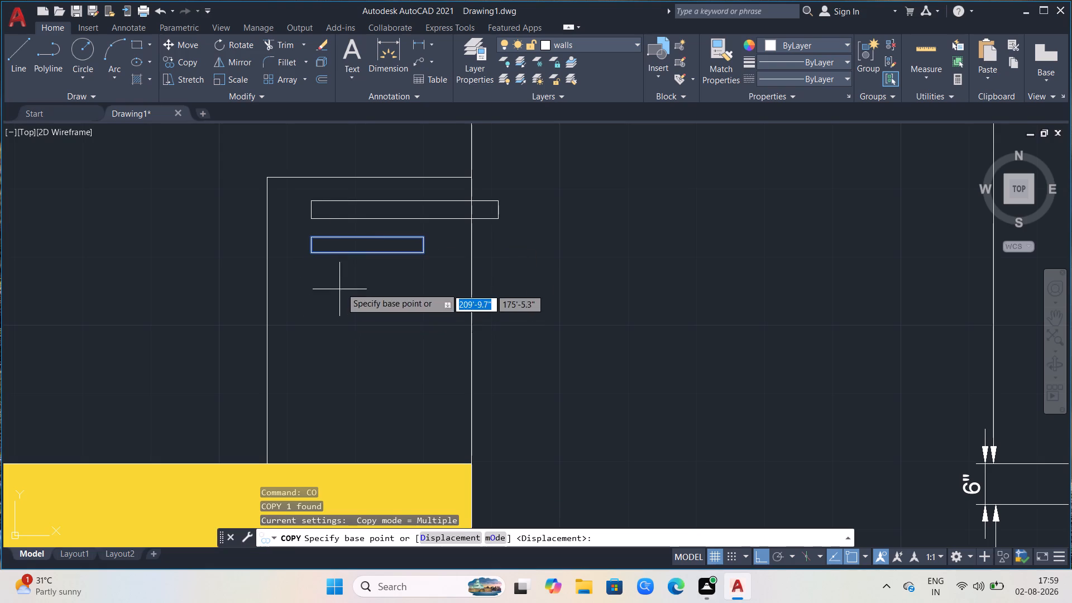
pyautogui.click(314, 218)
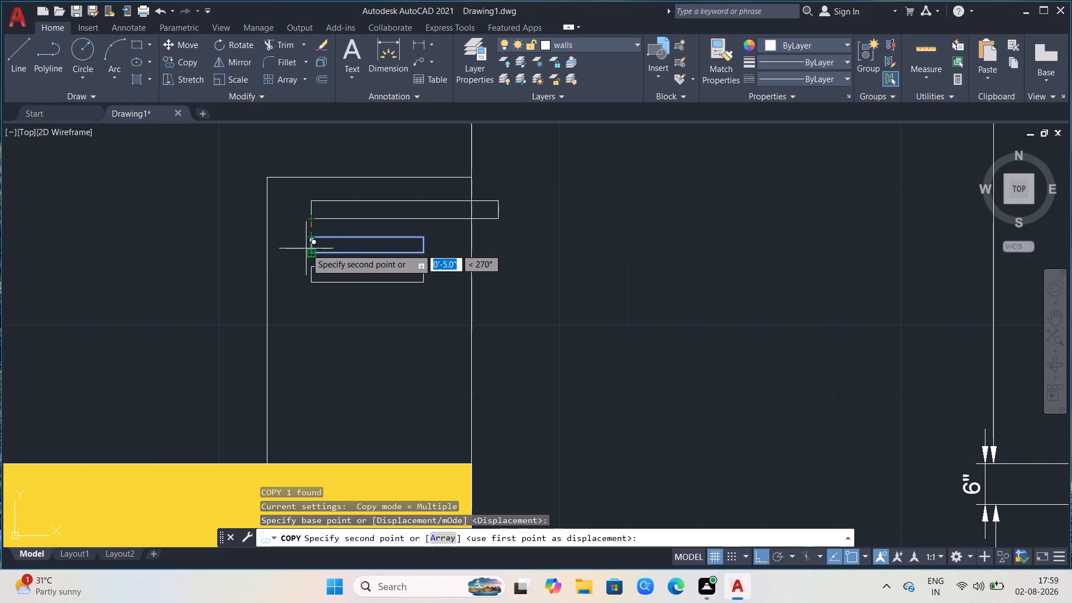
pyautogui.click(306, 248)
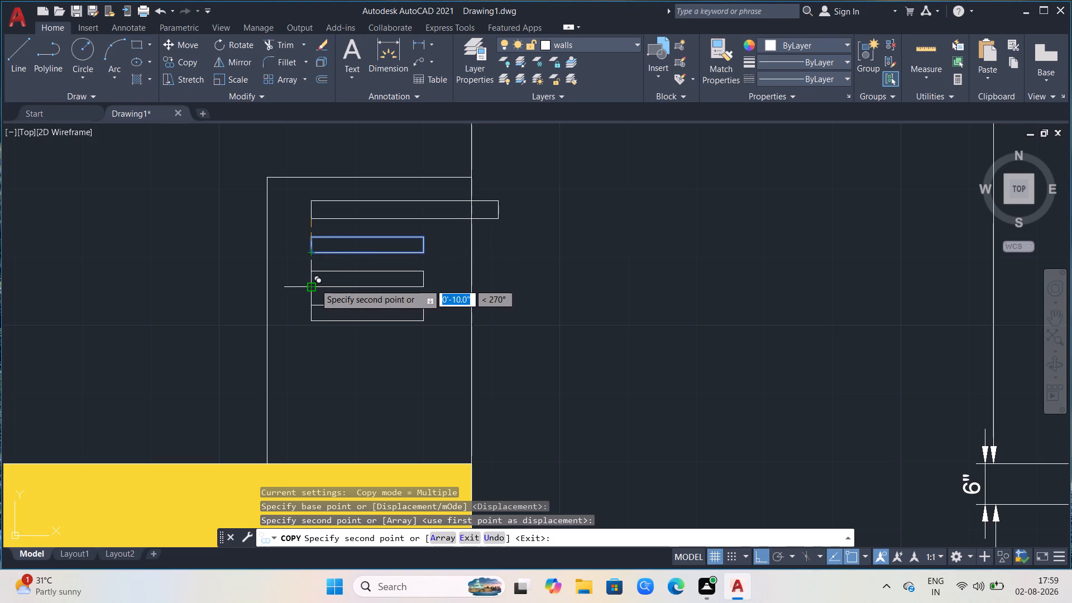
pyautogui.click(315, 284)
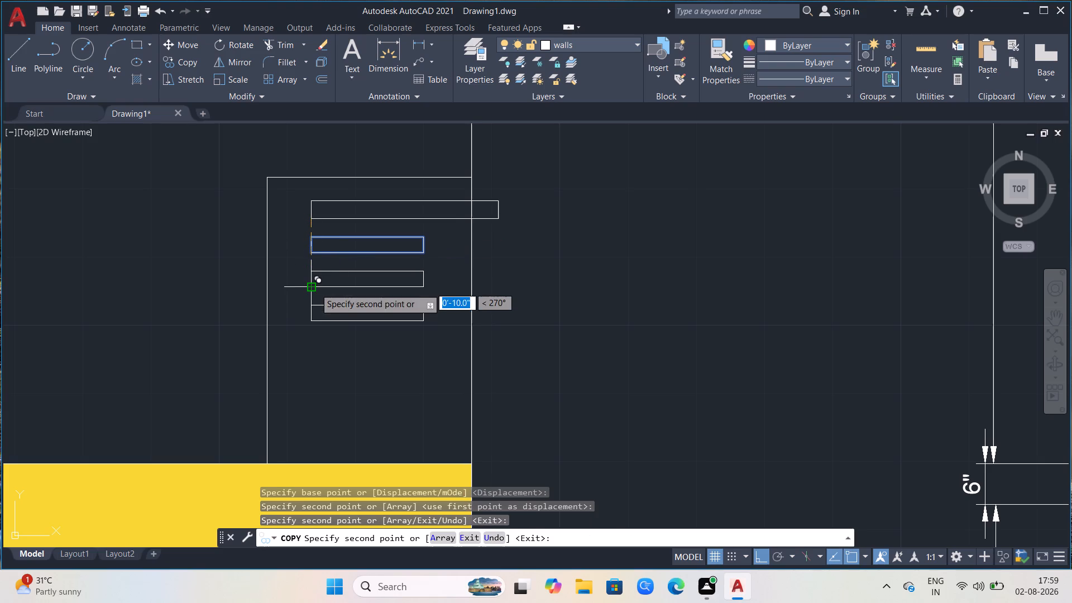
pyautogui.click(309, 323)
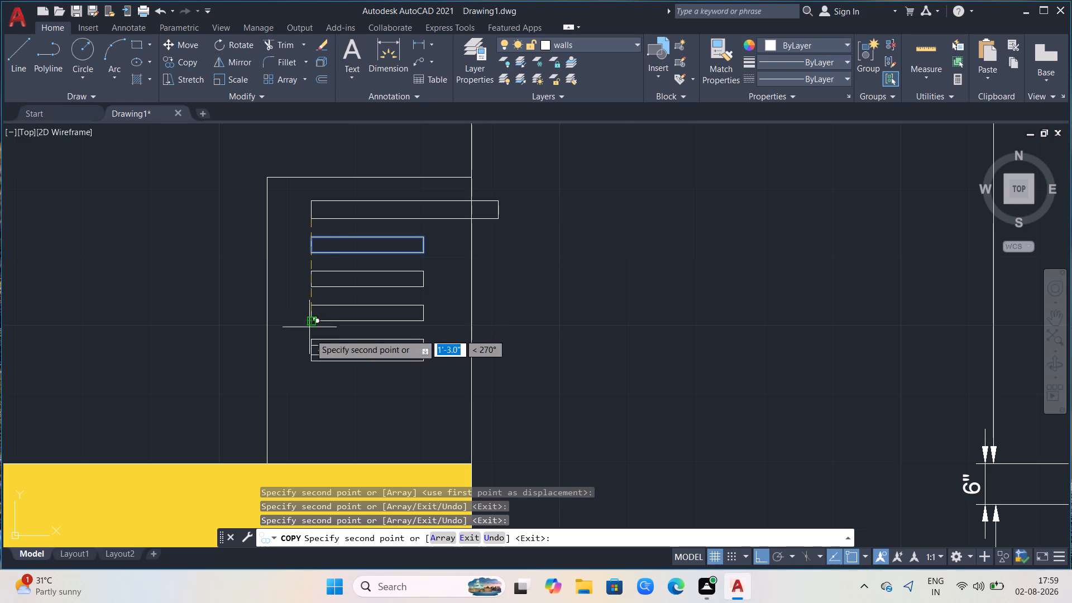
pyautogui.click(313, 356)
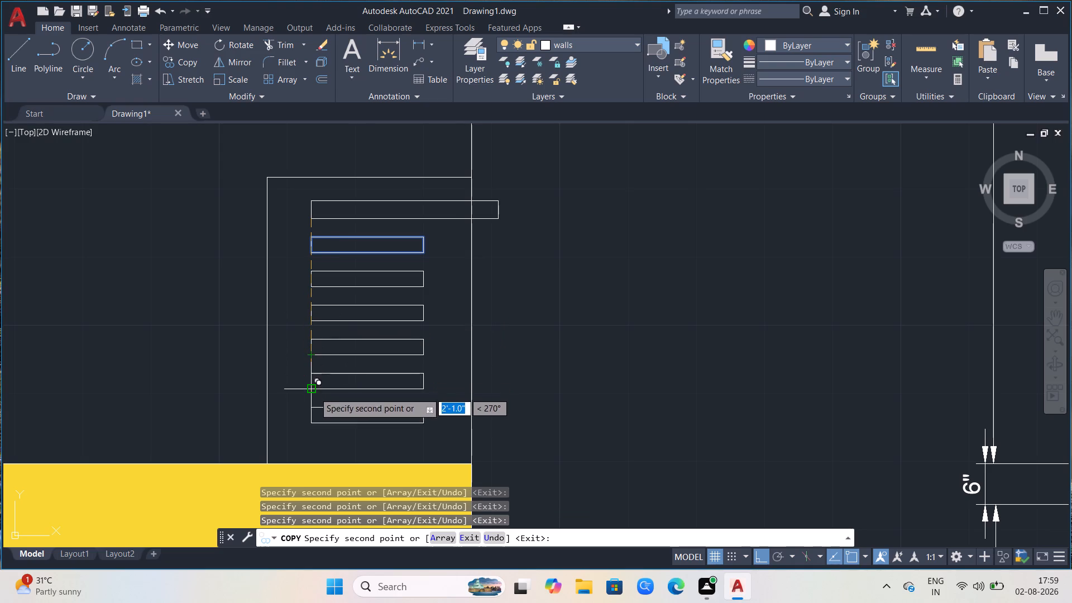
pyautogui.click(309, 391)
pyautogui.scroll(-1, 319, 360)
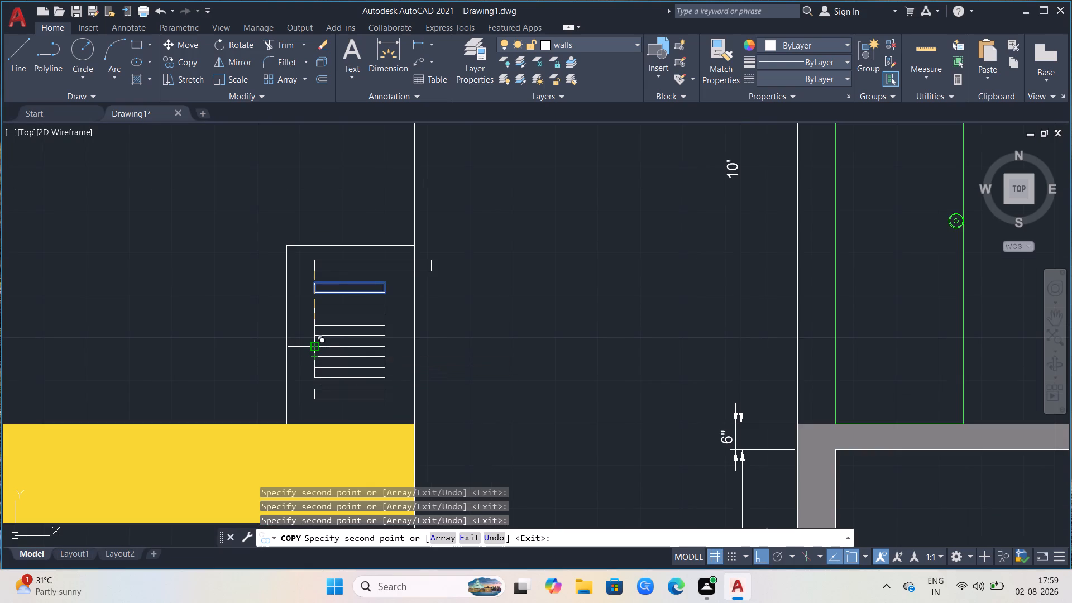
pyautogui.click(313, 400)
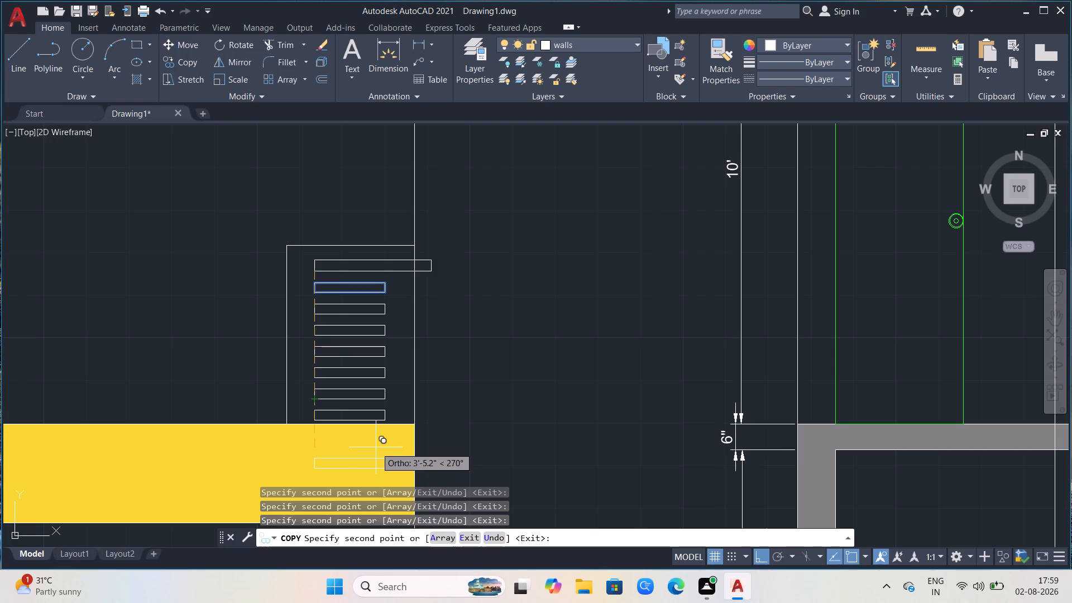
pyautogui.press('Escape')
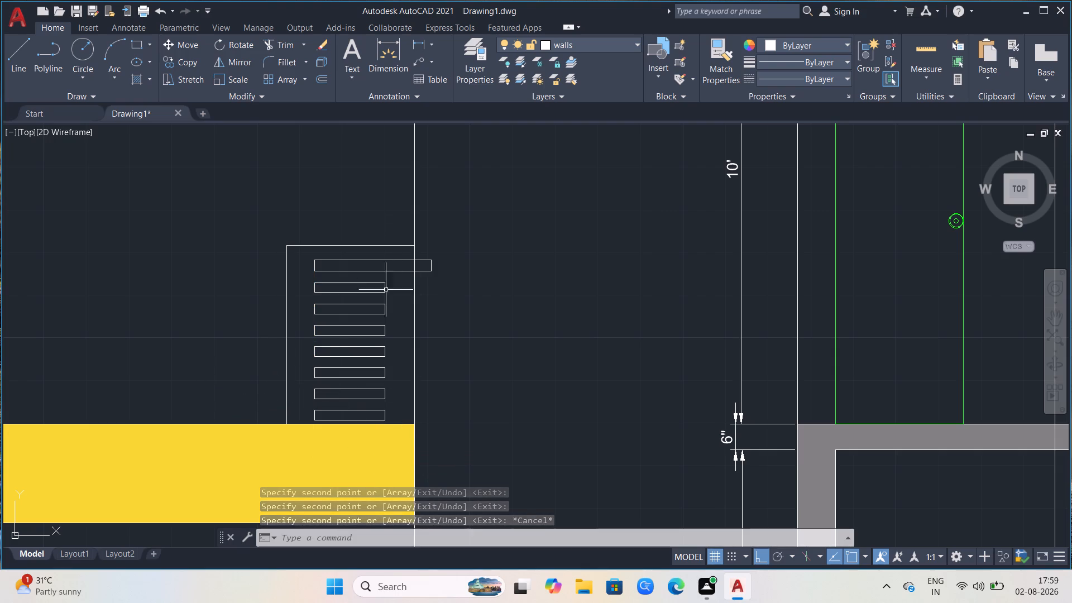
# Draw a long horizontal rectangle about 3.7" high inside the yellow band, its outer end aligned with the short slats' outer ends.
pyautogui.click(141, 47)
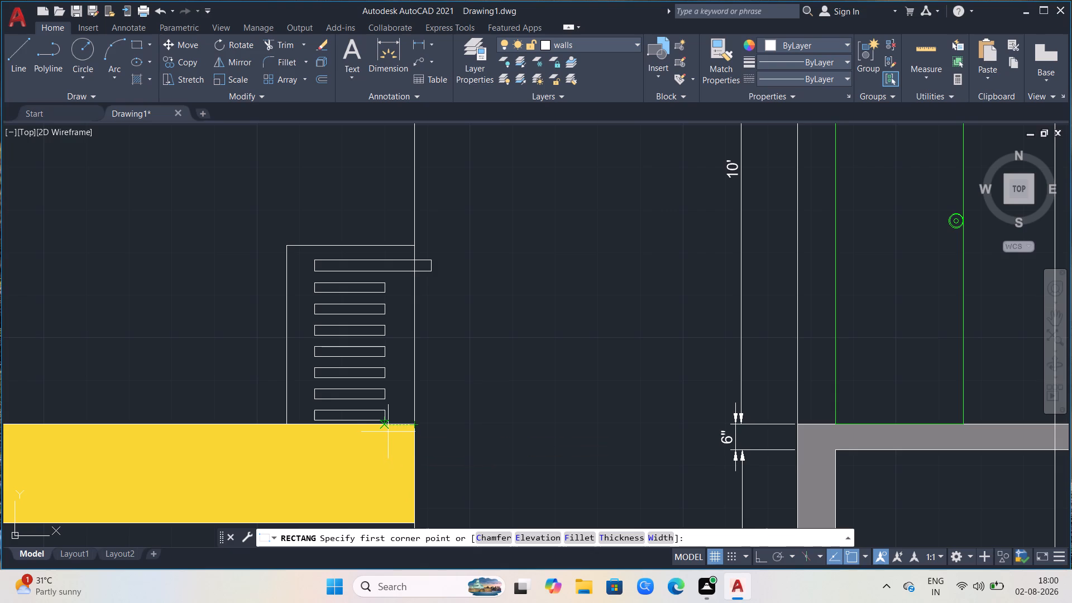
pyautogui.click(388, 435)
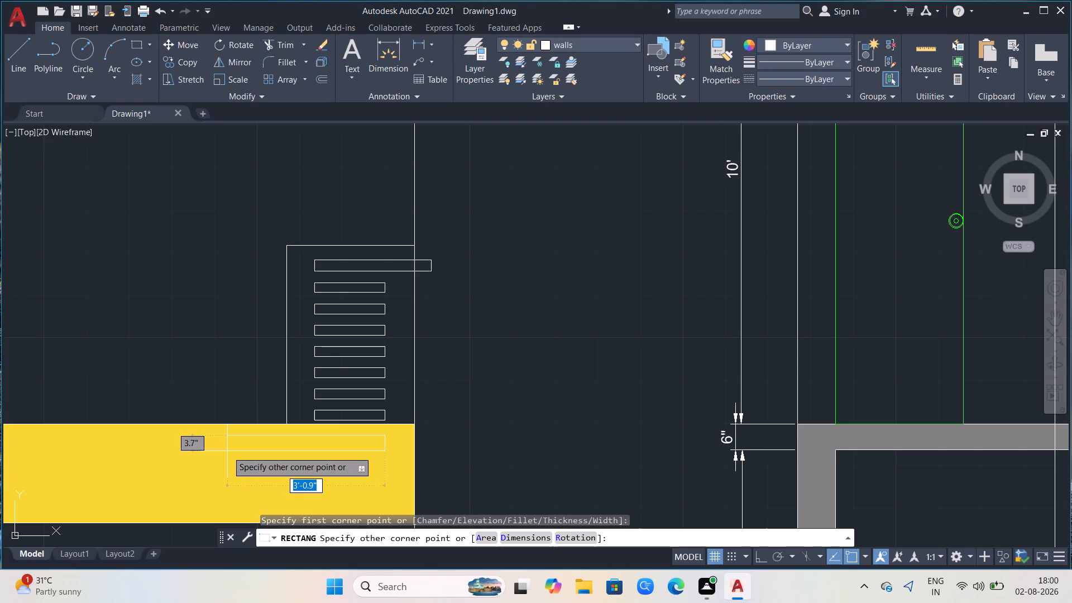
pyautogui.click(186, 451)
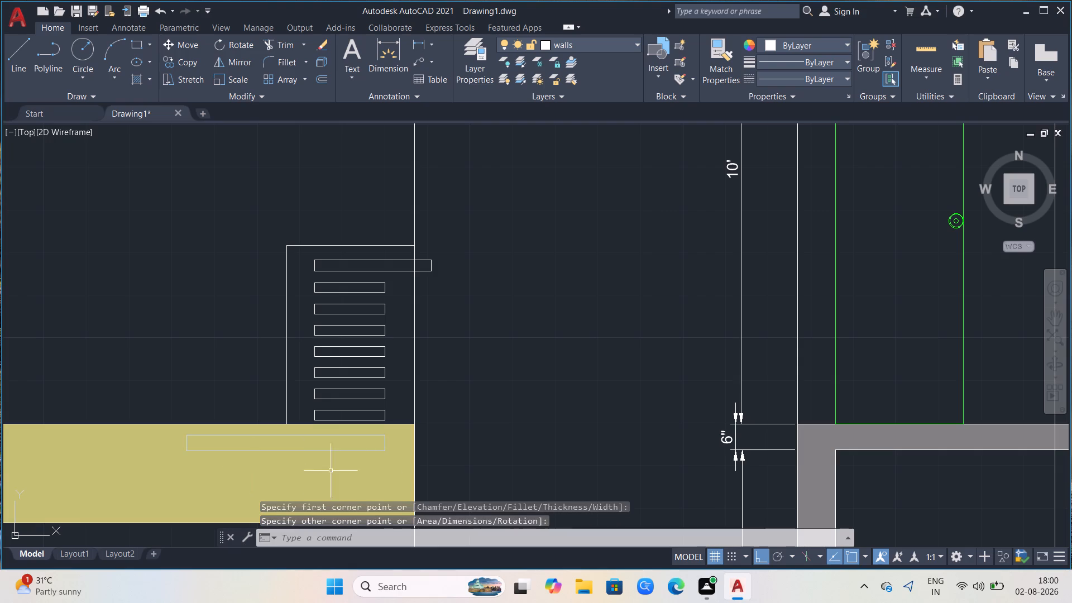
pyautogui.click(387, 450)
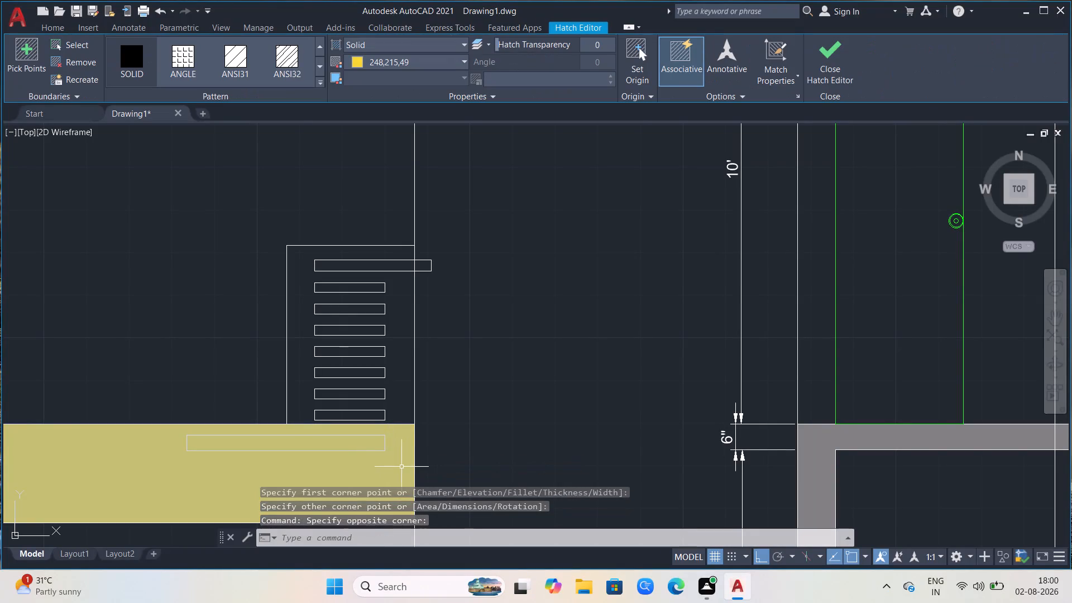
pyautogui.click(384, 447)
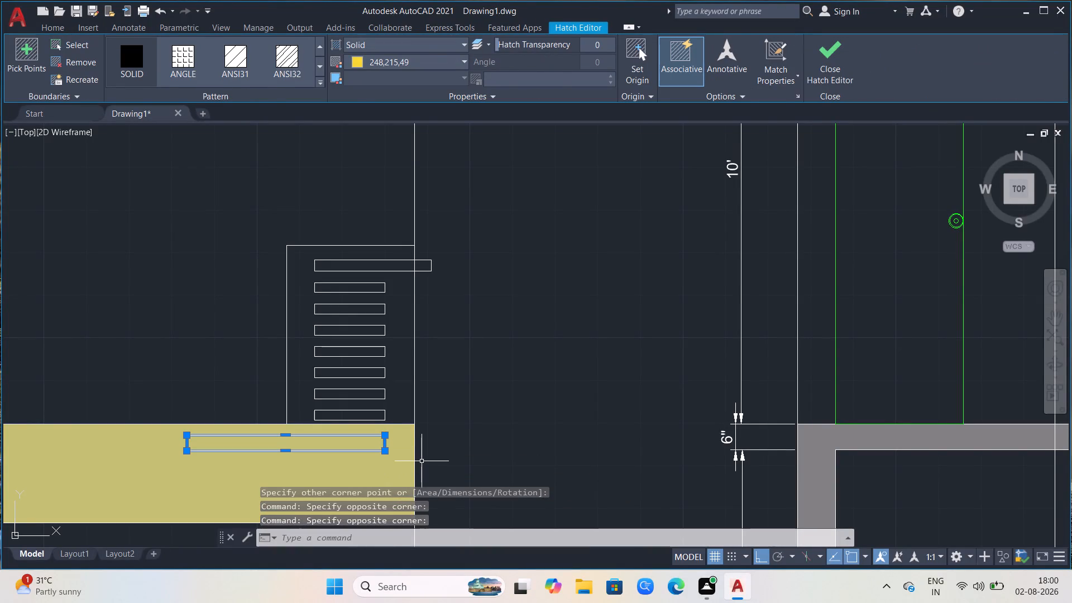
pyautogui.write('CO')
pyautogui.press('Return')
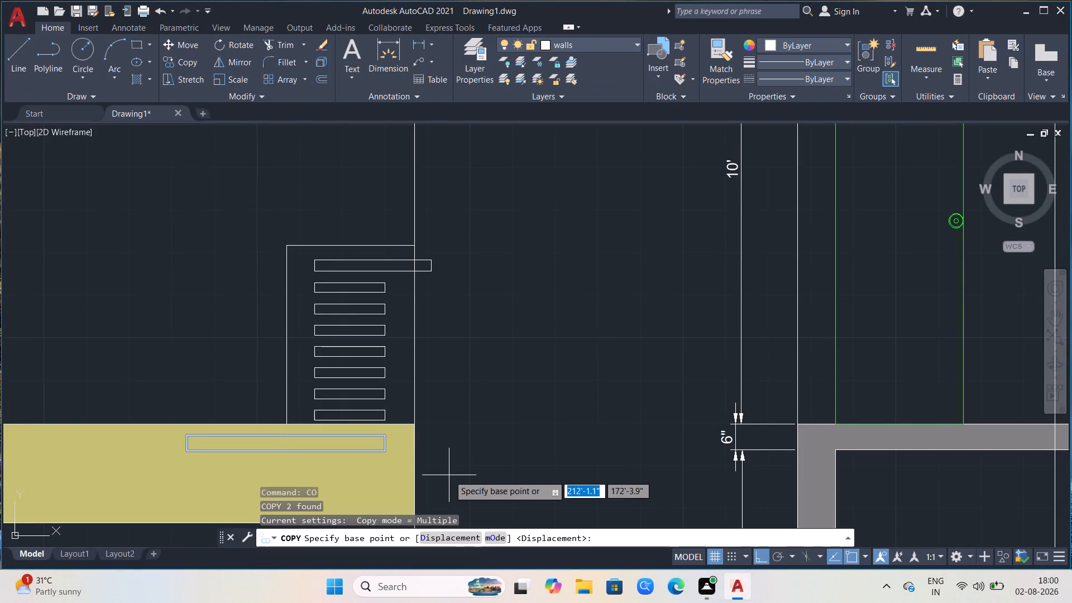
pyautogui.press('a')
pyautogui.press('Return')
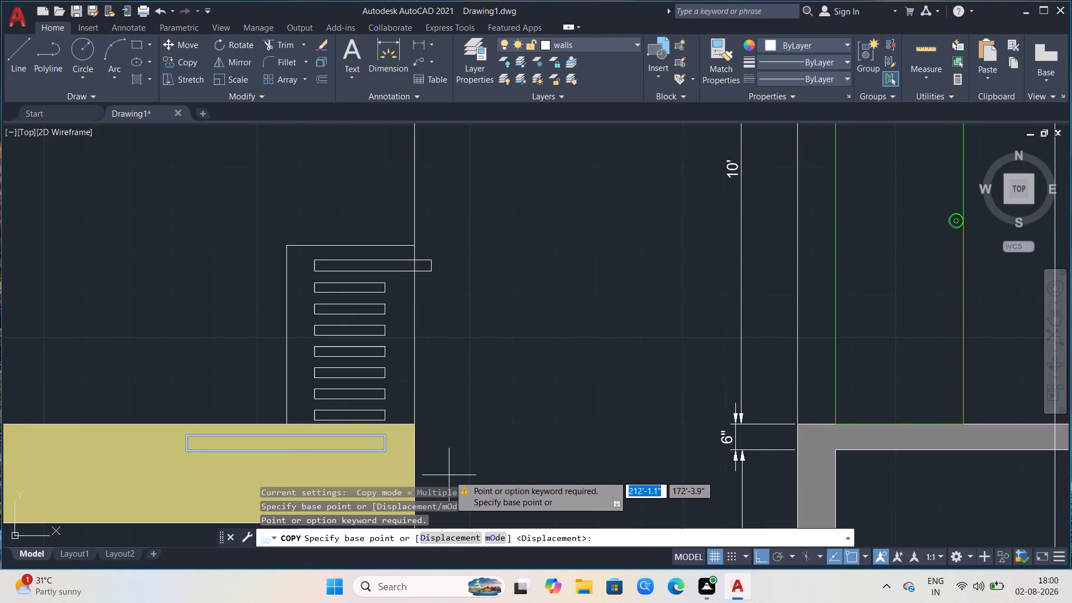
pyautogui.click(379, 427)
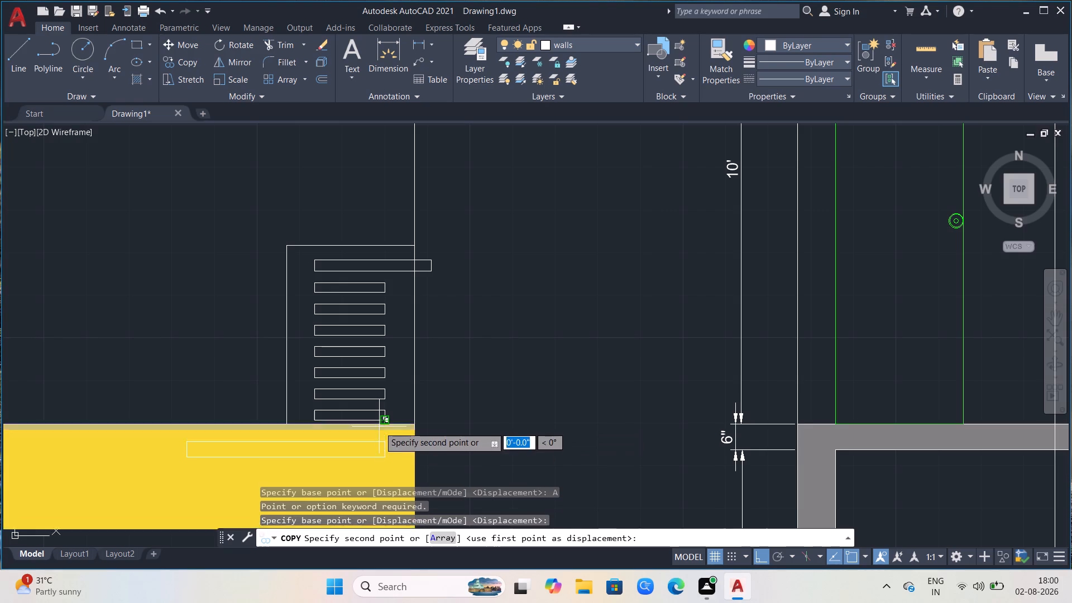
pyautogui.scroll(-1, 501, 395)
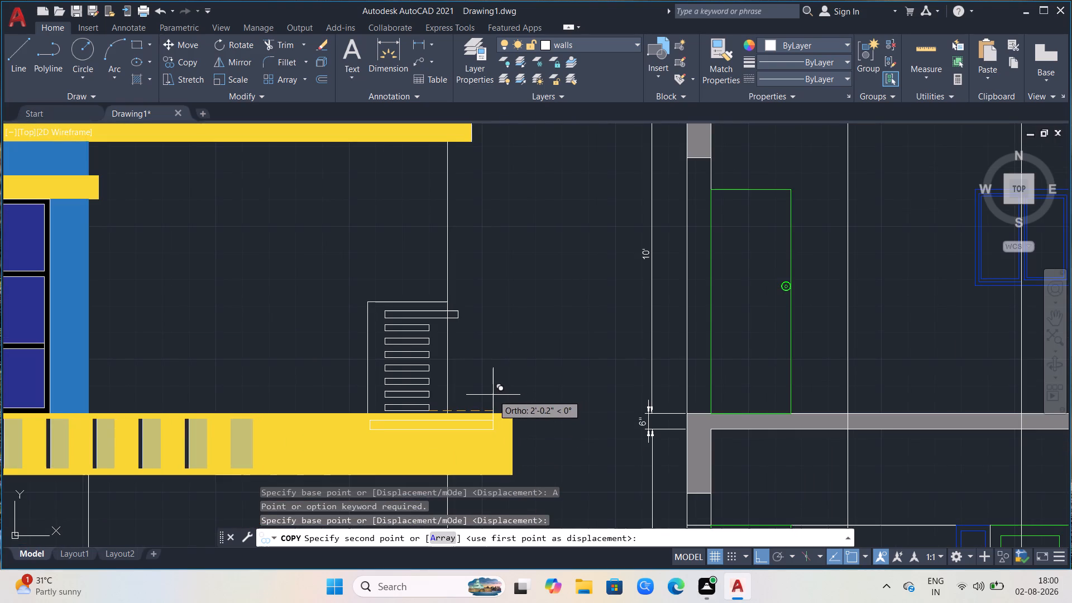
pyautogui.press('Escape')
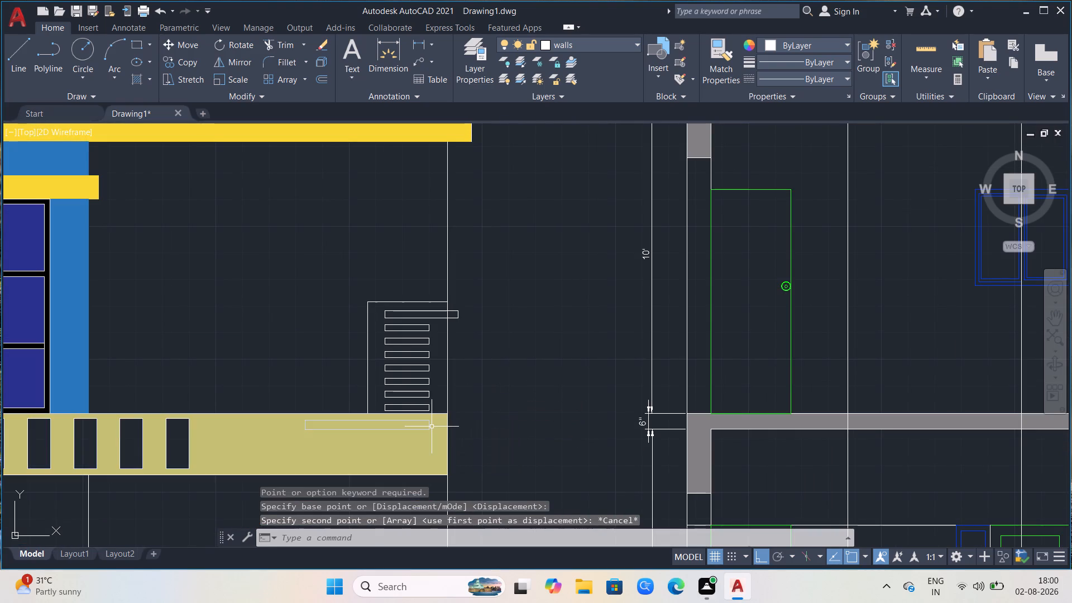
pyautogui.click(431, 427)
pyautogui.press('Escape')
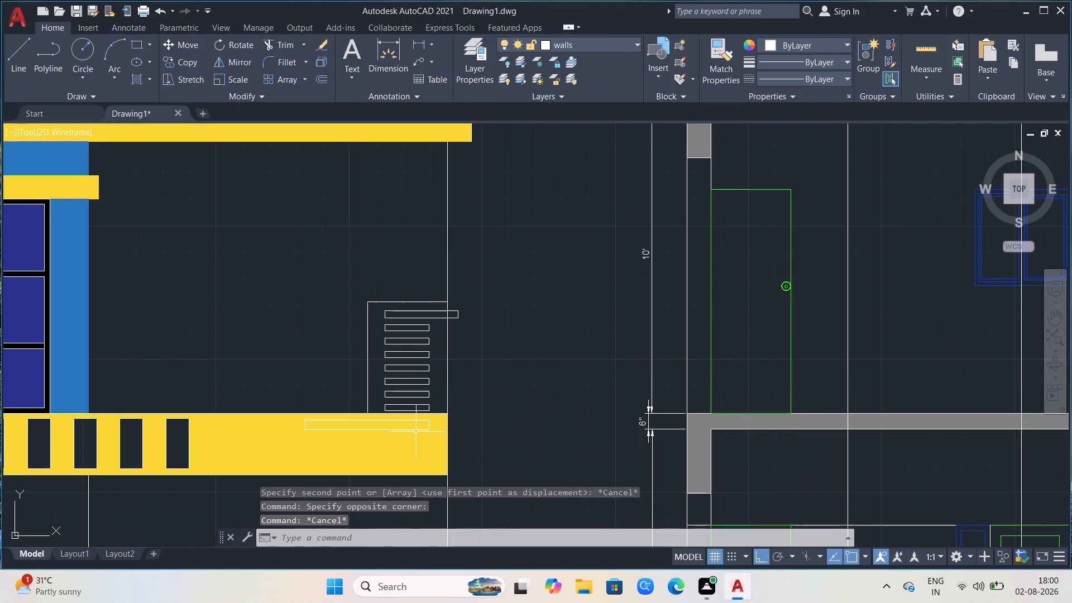
# Copy the long rectangle in the yellow band straight down, leaving a gap below the original.
pyautogui.click(418, 428)
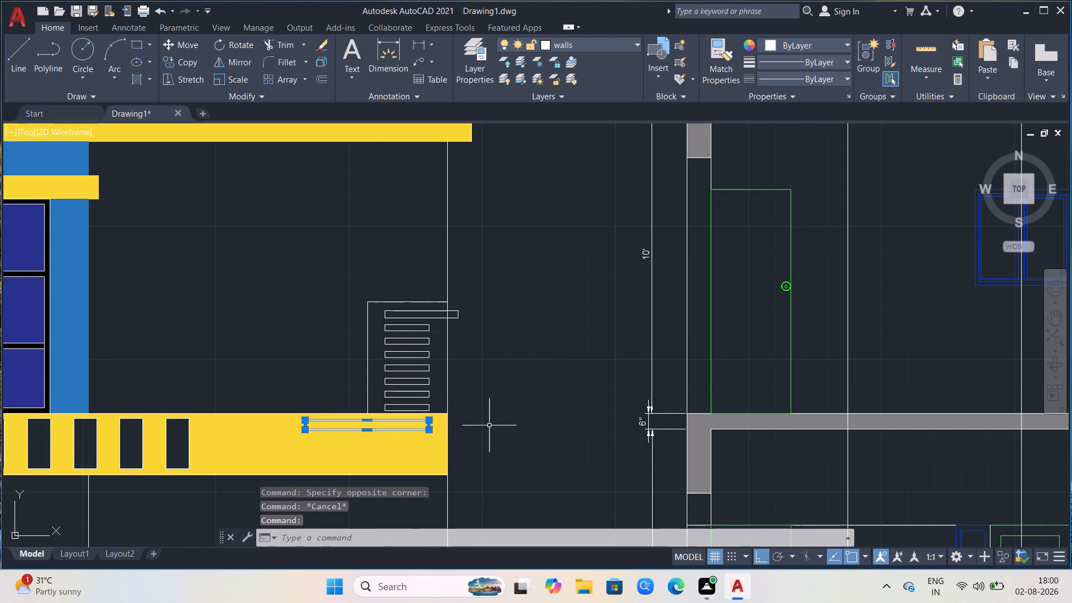
pyautogui.press('c')
pyautogui.press('o')
pyautogui.press('Return')
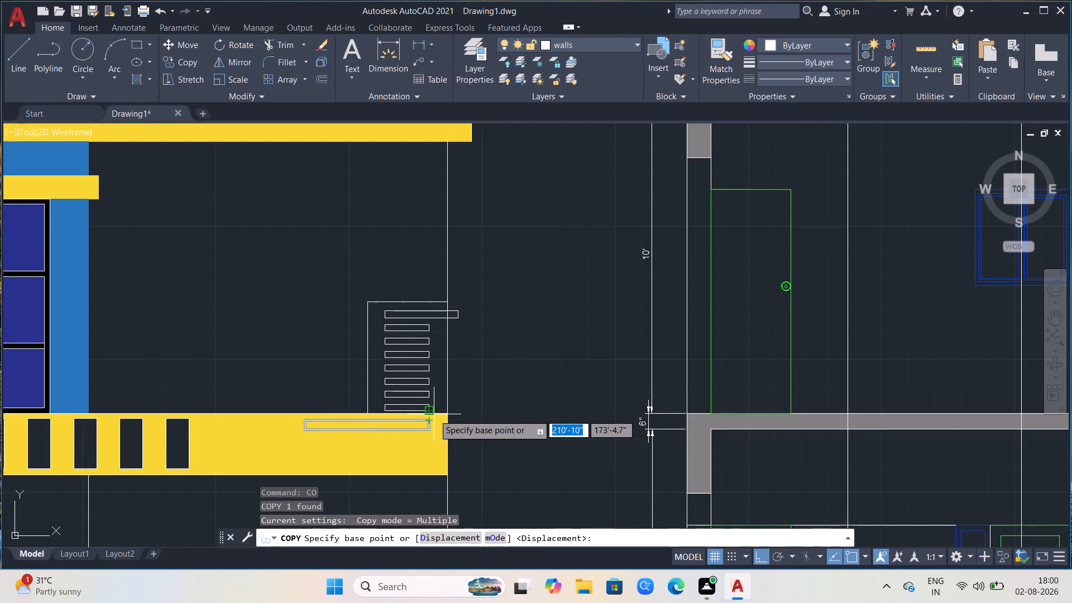
pyautogui.scroll(2, 434, 414)
pyautogui.click(421, 405)
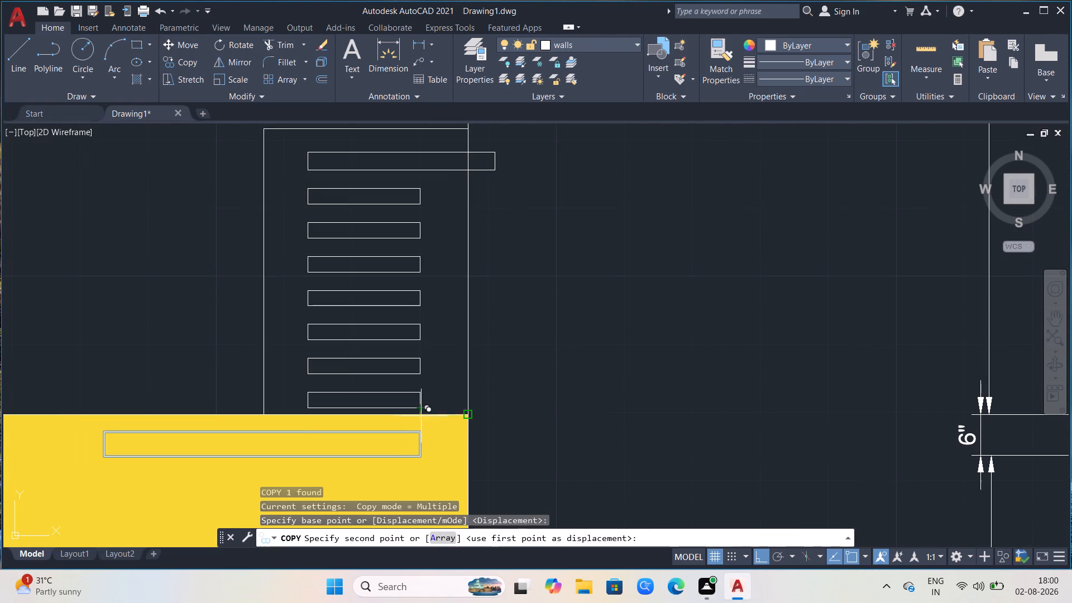
pyautogui.click(425, 458)
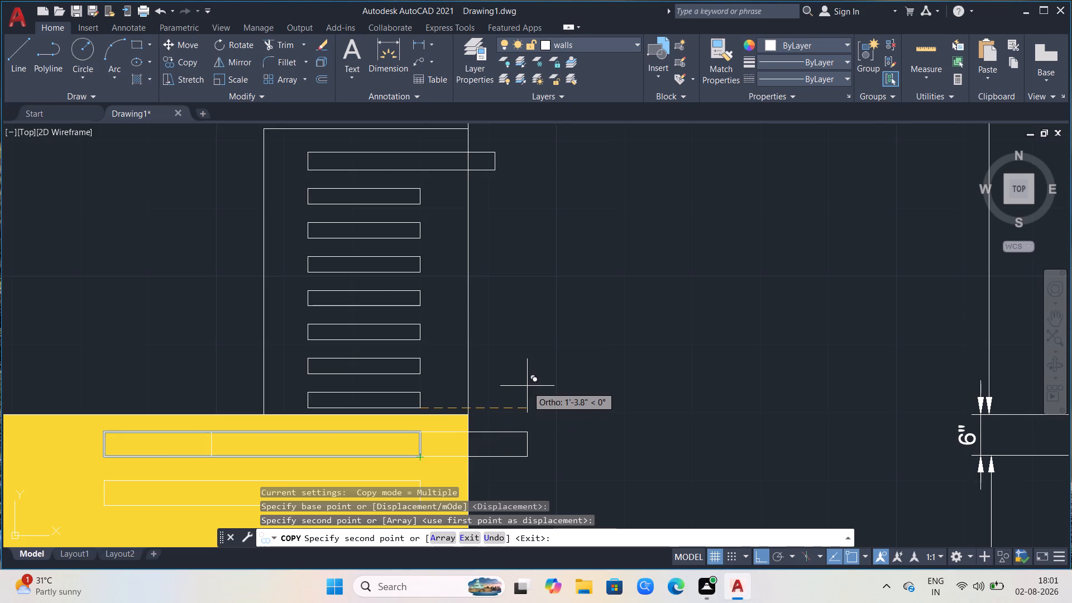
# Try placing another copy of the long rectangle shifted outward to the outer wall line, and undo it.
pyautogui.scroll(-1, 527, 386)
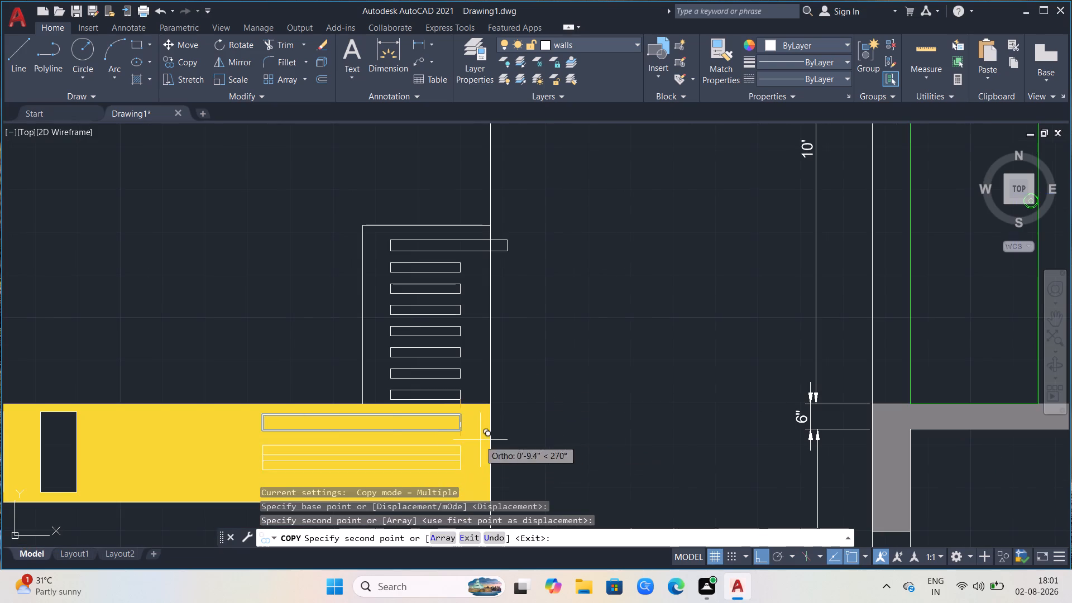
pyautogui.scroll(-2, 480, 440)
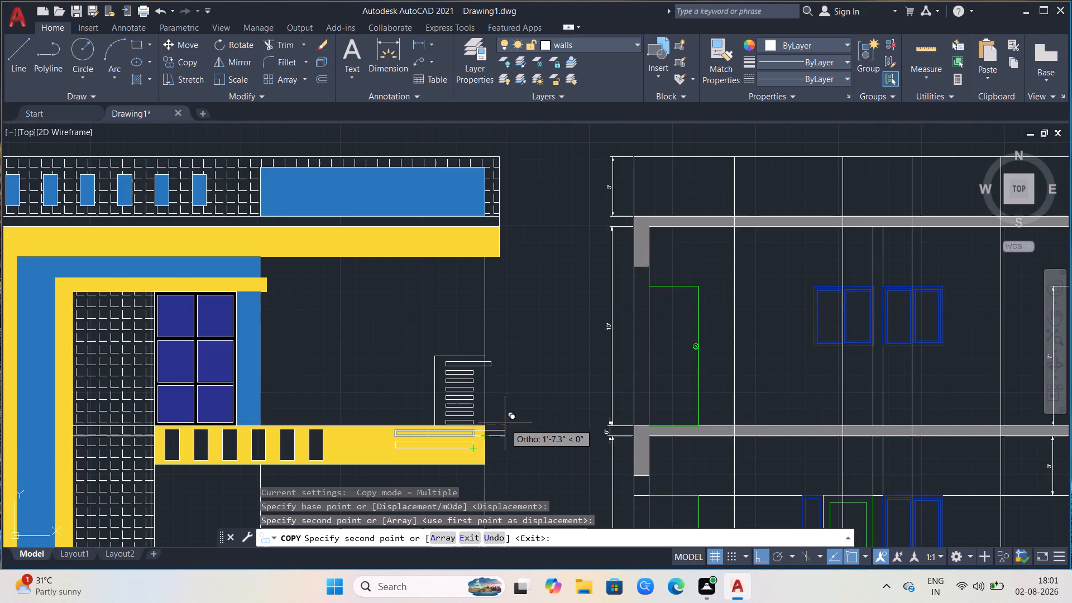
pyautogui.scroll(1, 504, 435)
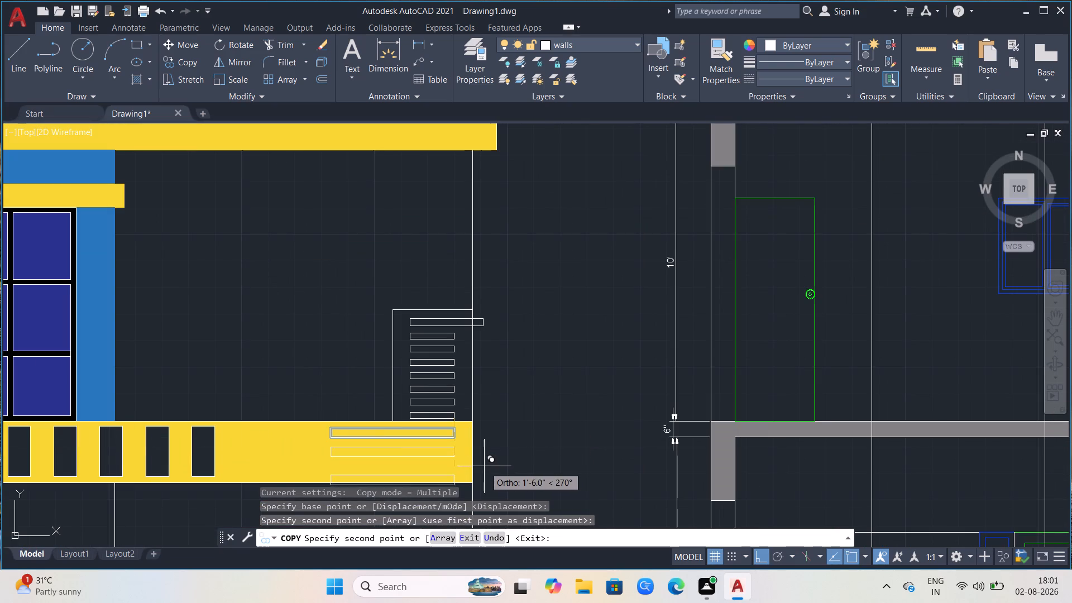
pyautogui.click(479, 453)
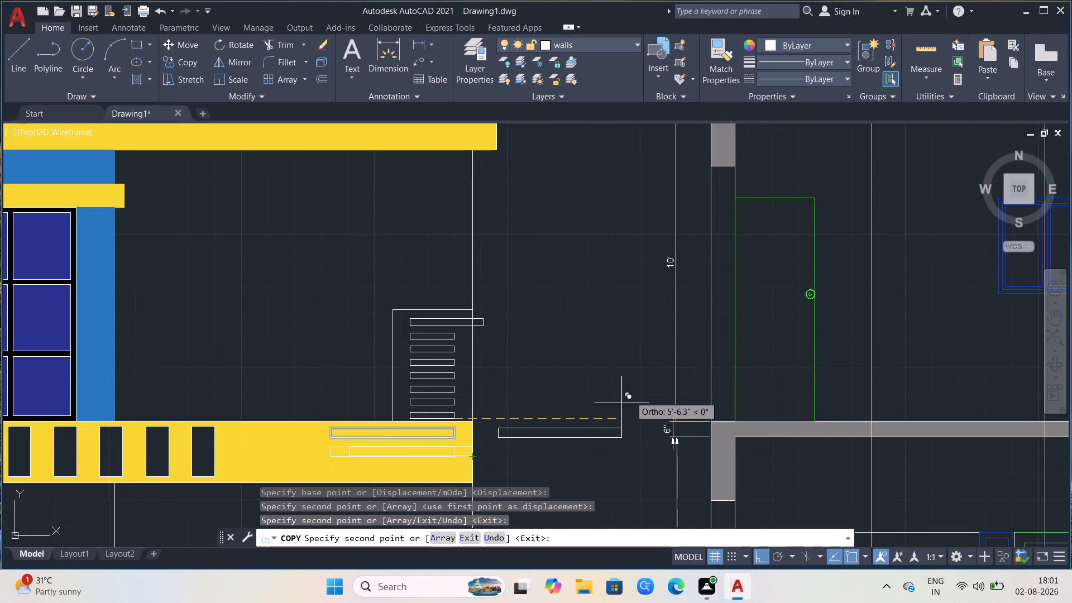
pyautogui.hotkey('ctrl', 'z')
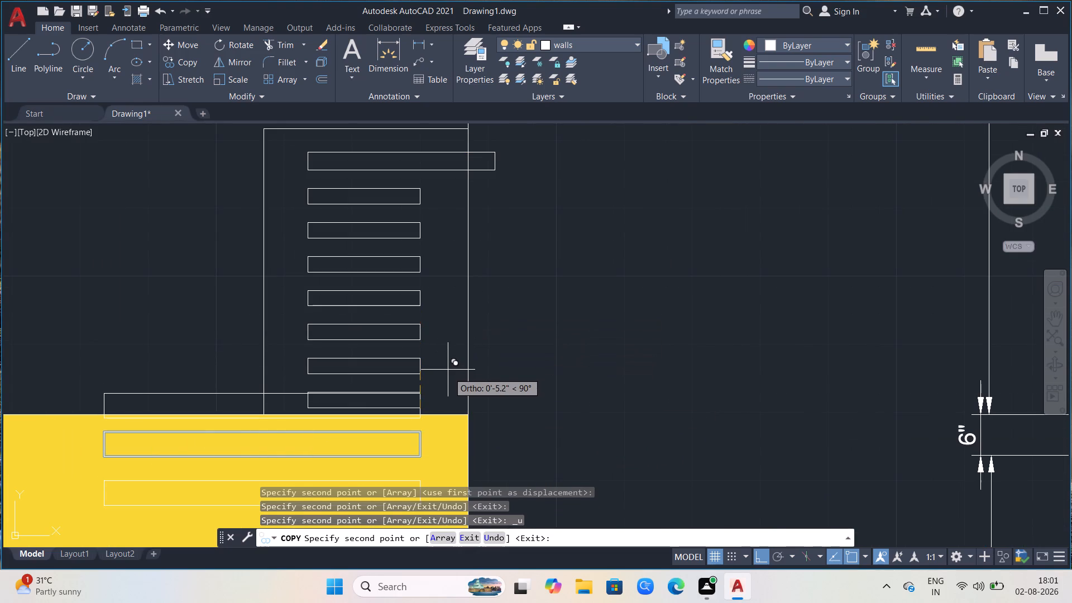
# Place another copy of the long rectangle directly below the second one, at equal spacing near the yellow band's bottom.
pyautogui.scroll(-1, 480, 347)
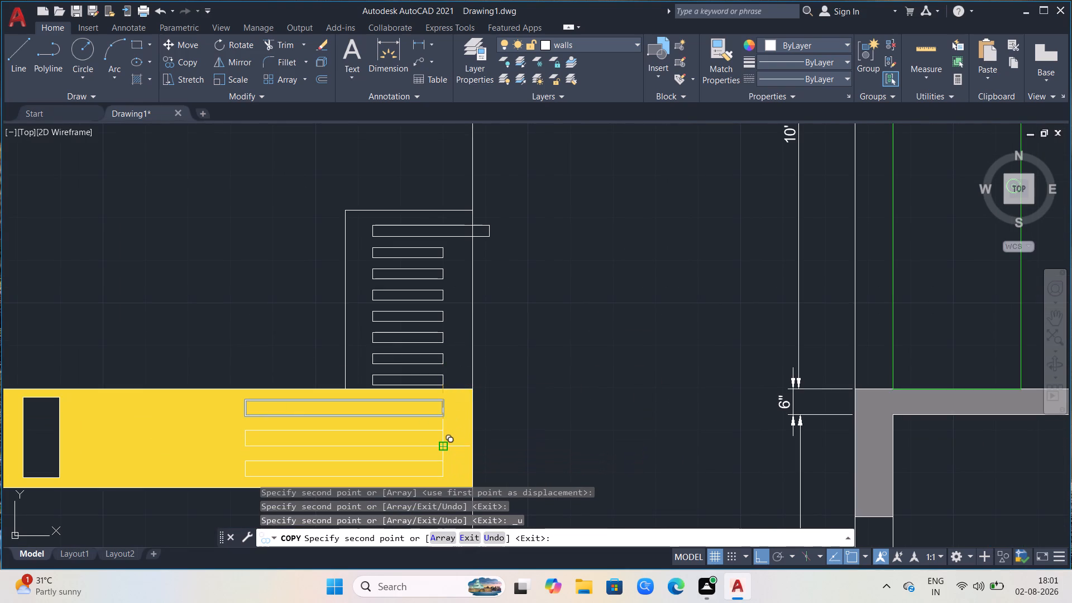
pyautogui.click(446, 449)
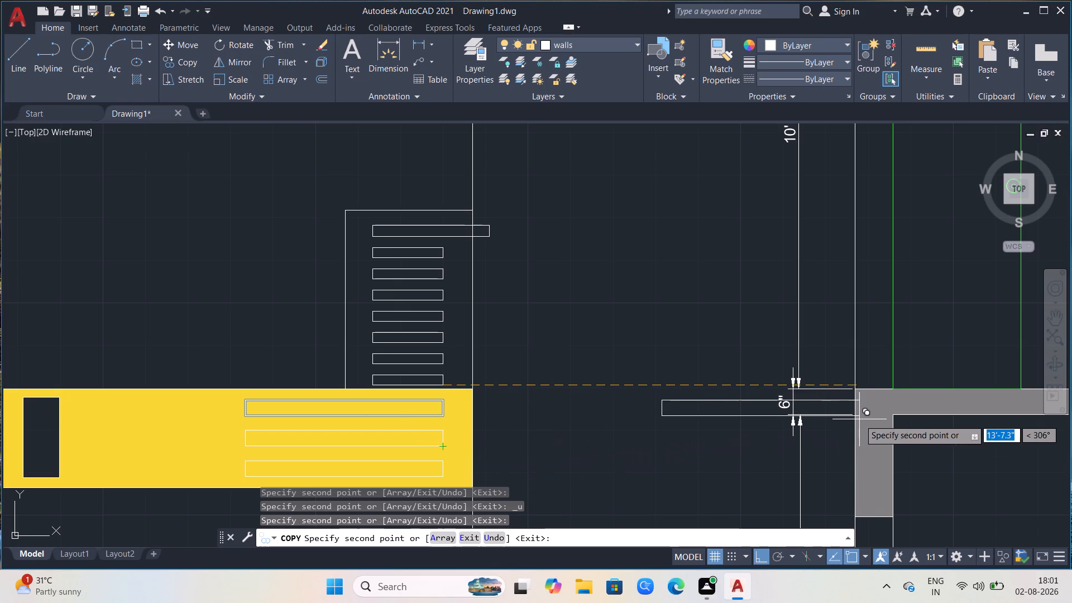
pyautogui.press('Escape')
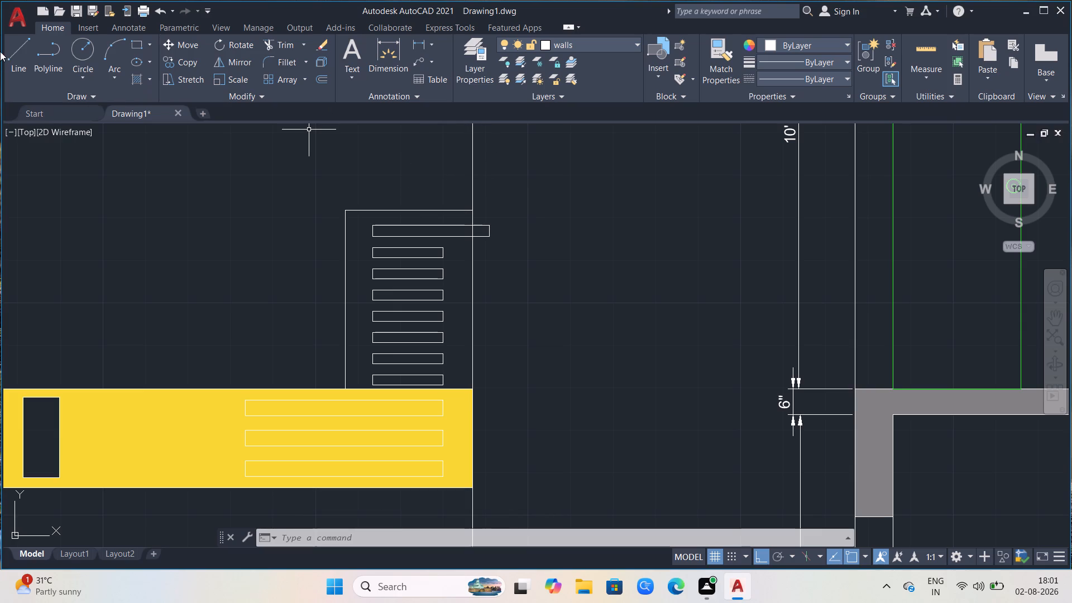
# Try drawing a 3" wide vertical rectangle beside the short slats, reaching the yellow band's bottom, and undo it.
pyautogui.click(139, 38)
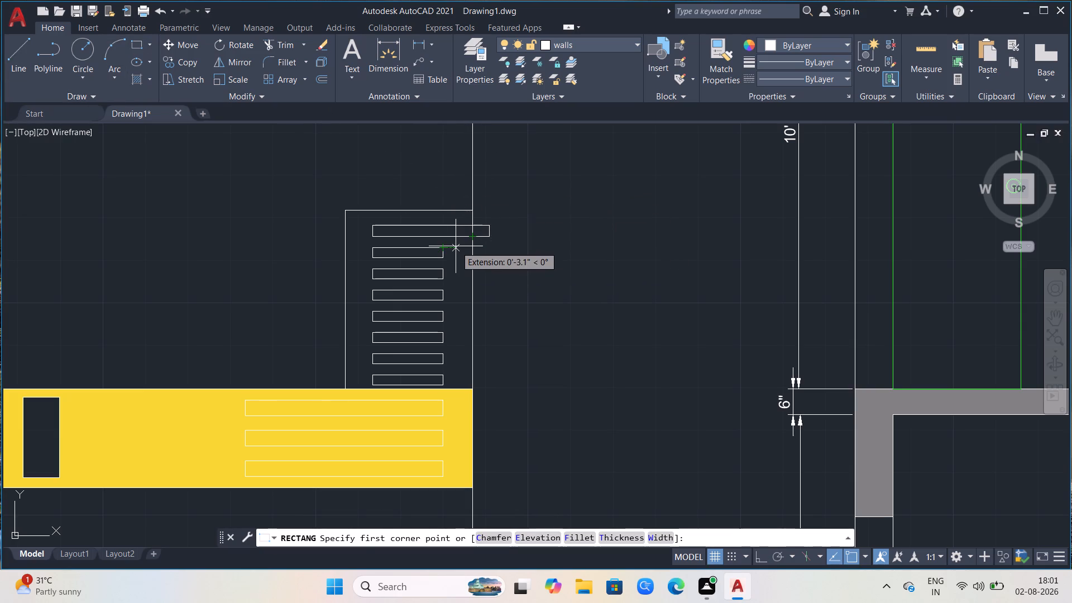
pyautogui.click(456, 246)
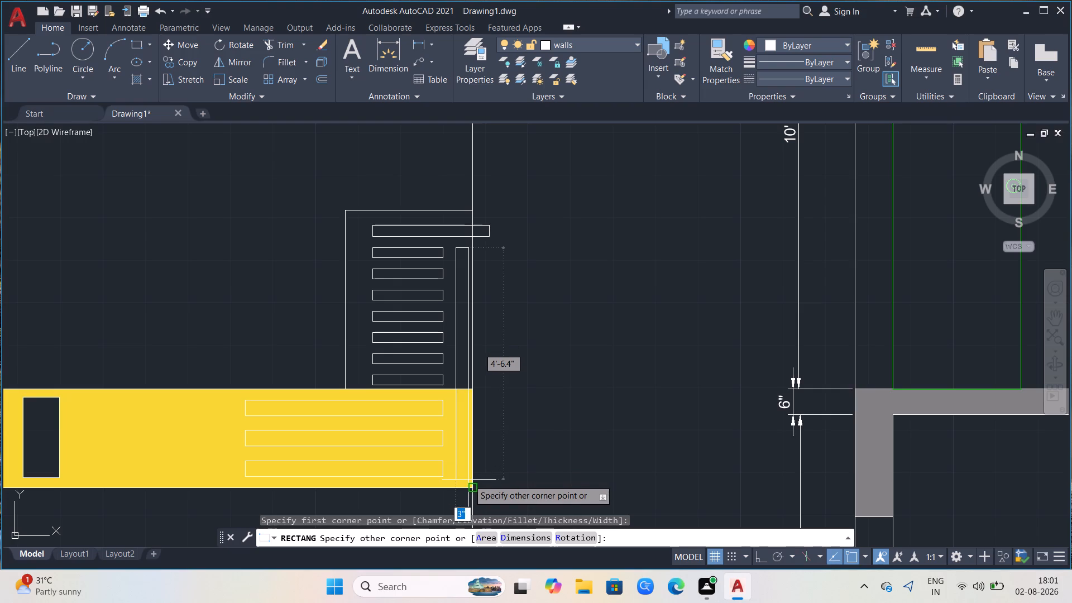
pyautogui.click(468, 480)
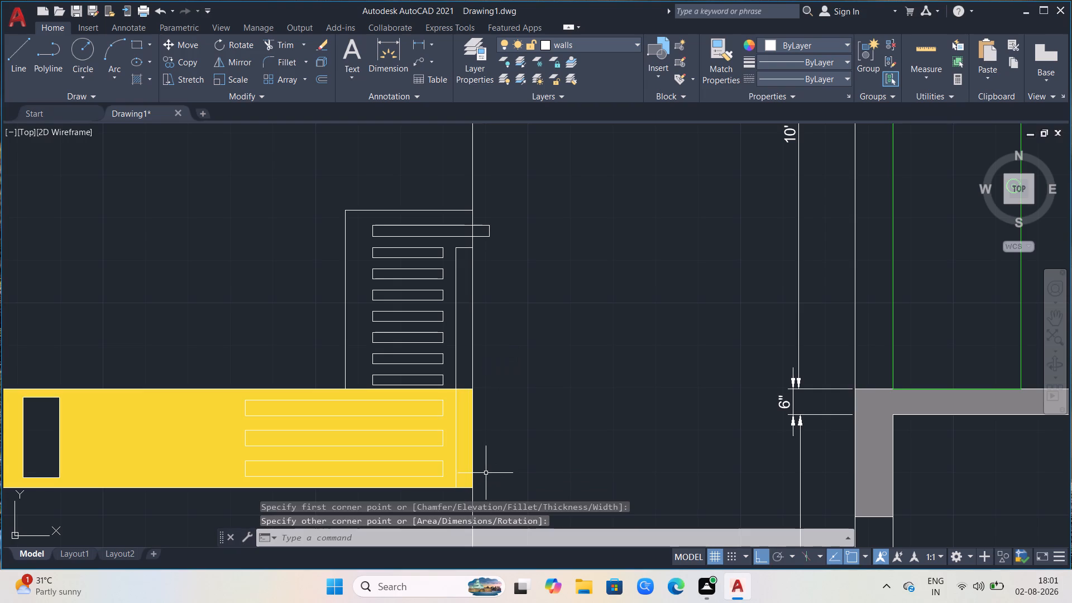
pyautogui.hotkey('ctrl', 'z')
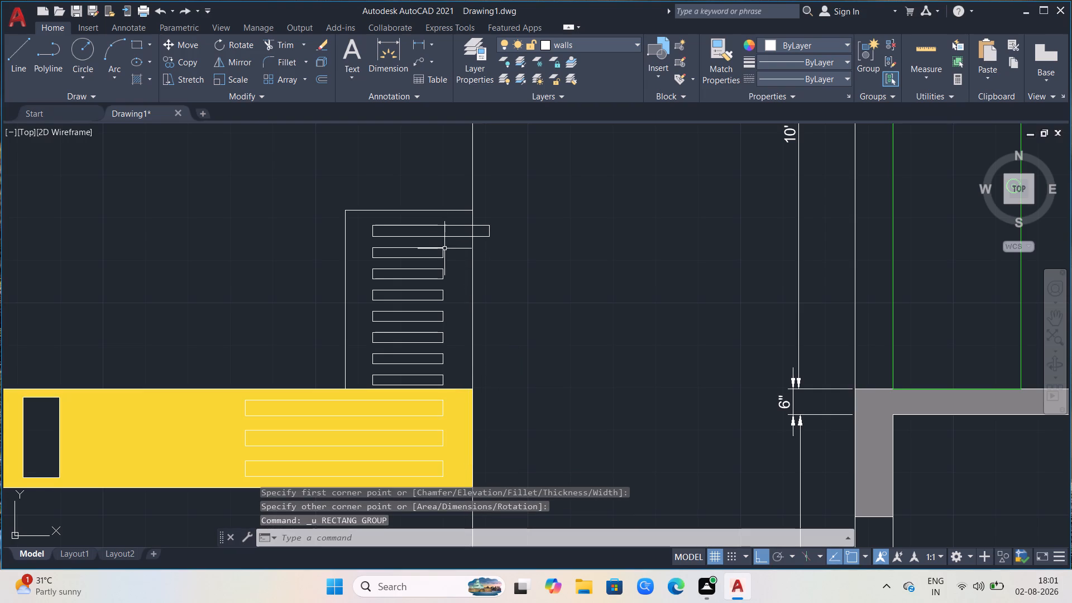
# Draw a vertical rectangle about 3" wide and 4'-4" high between the slat ends and the outer wall line, ending inside the yellow band.
pyautogui.click(132, 42)
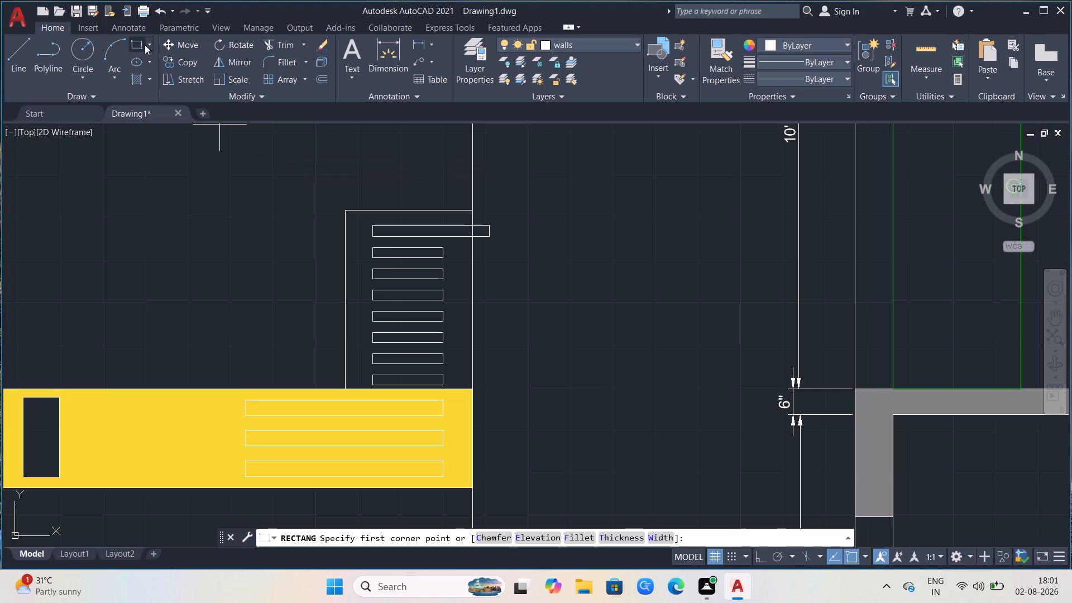
pyautogui.click(143, 45)
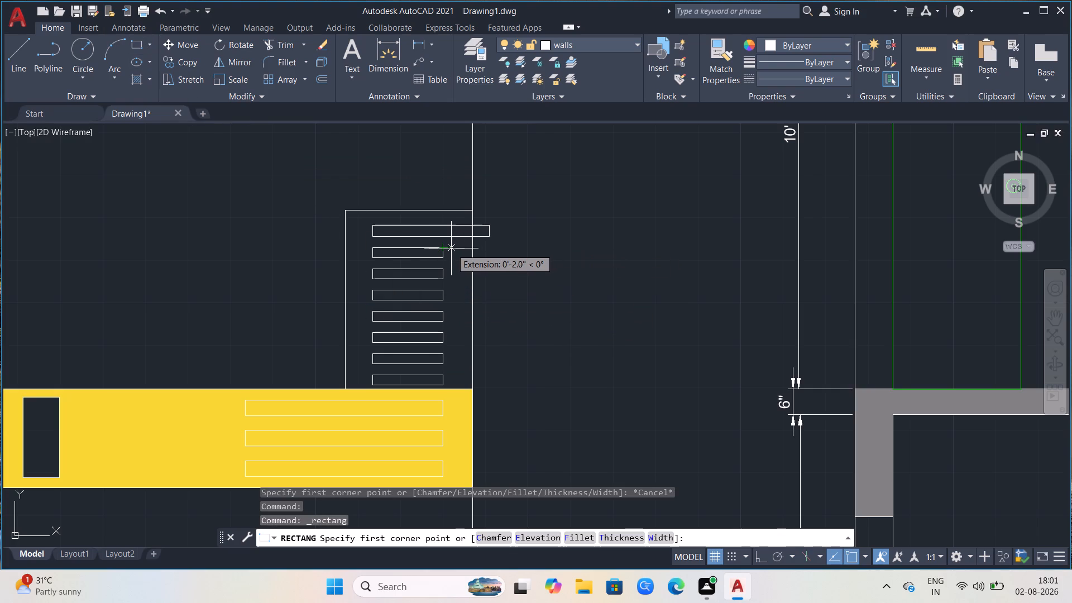
pyautogui.click(452, 248)
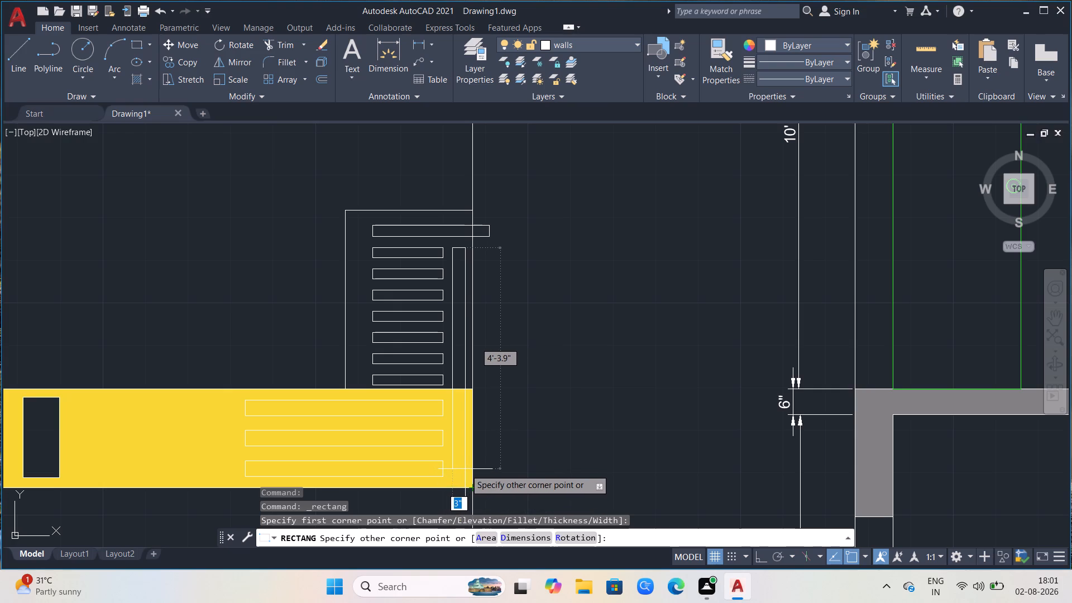
pyautogui.click(465, 469)
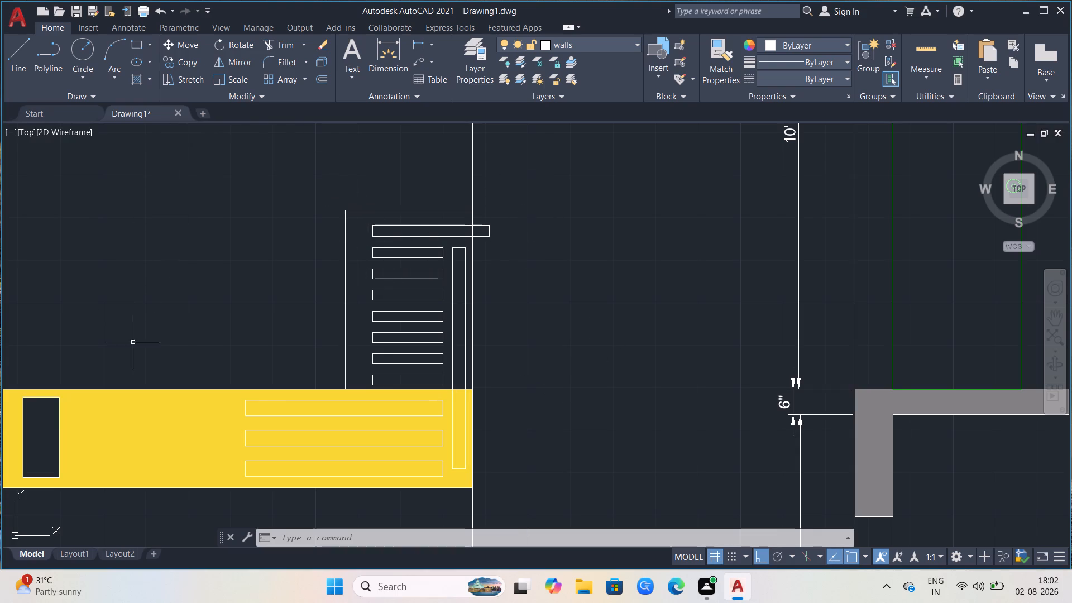
# Hatch the slatted panel's background above the band with a solid fill, matching the yellow band's hatch properties.
pyautogui.scroll(-1, 295, 354)
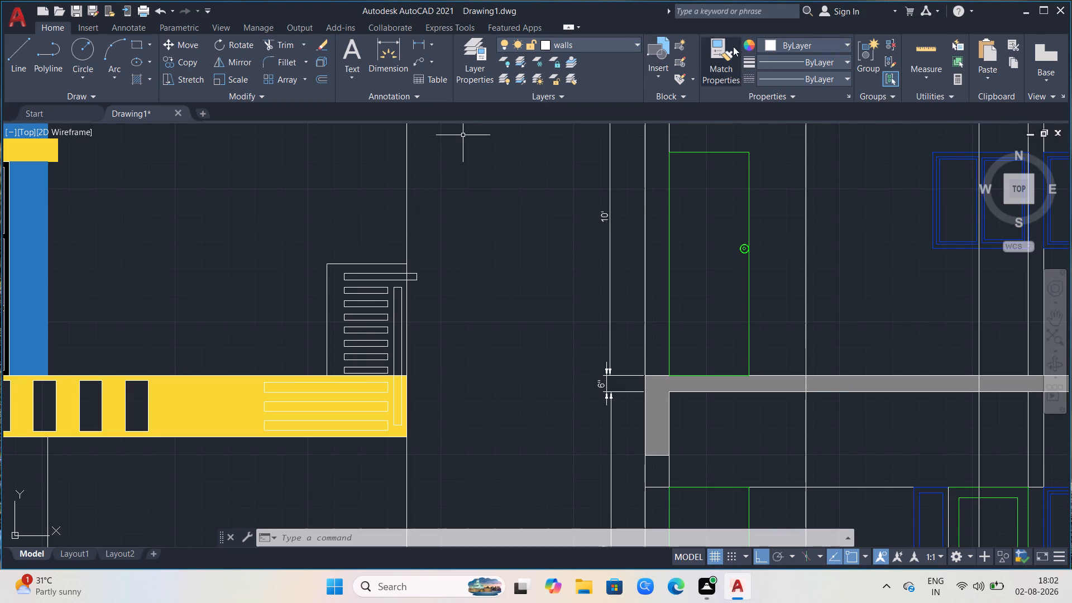
pyautogui.click(131, 82)
pyautogui.click(125, 80)
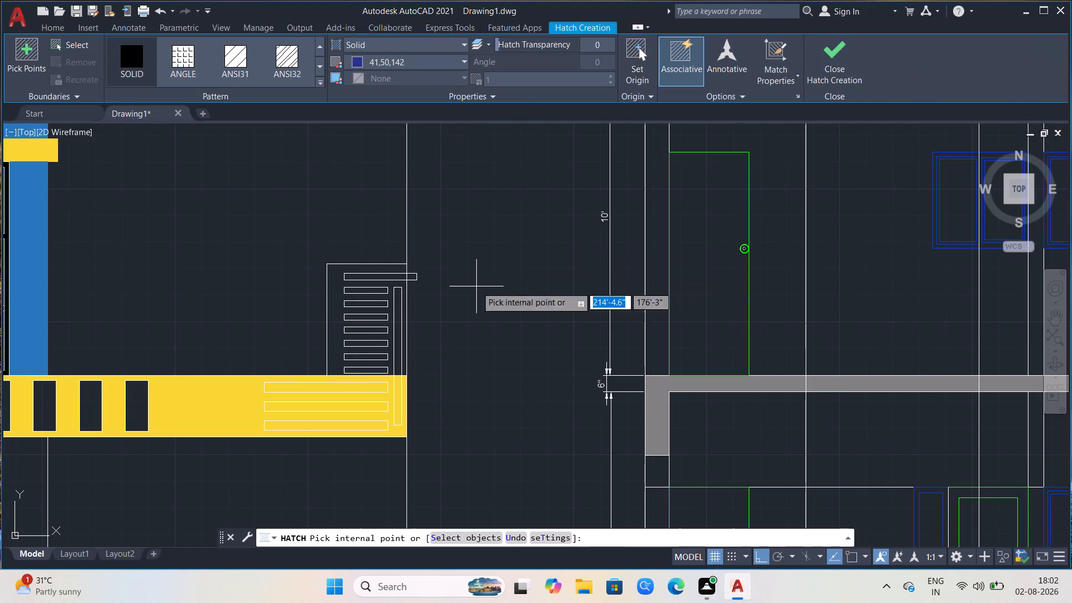
pyautogui.click(336, 285)
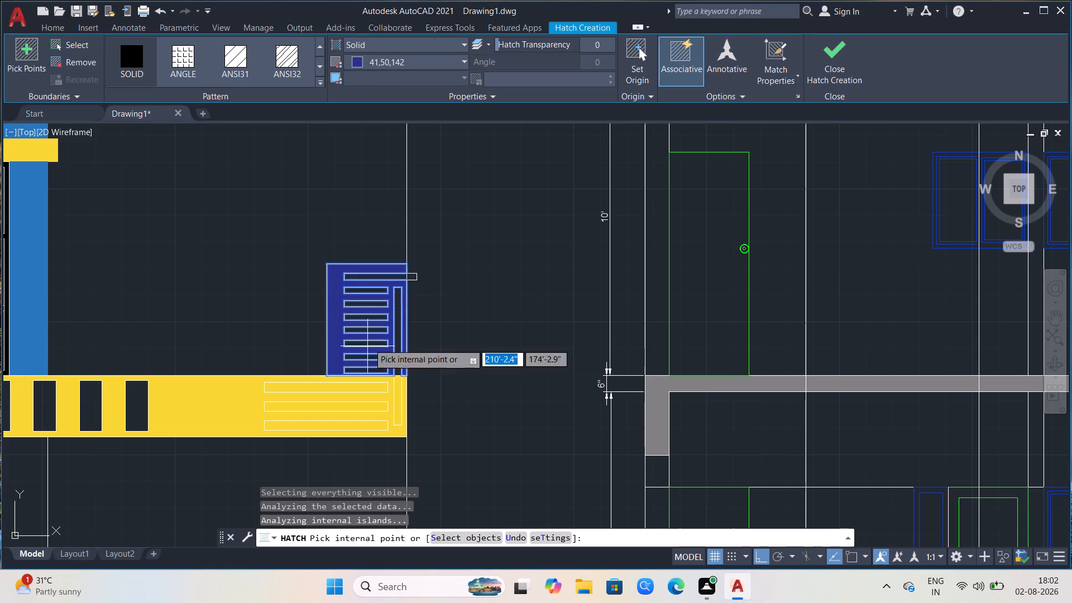
pyautogui.click(783, 60)
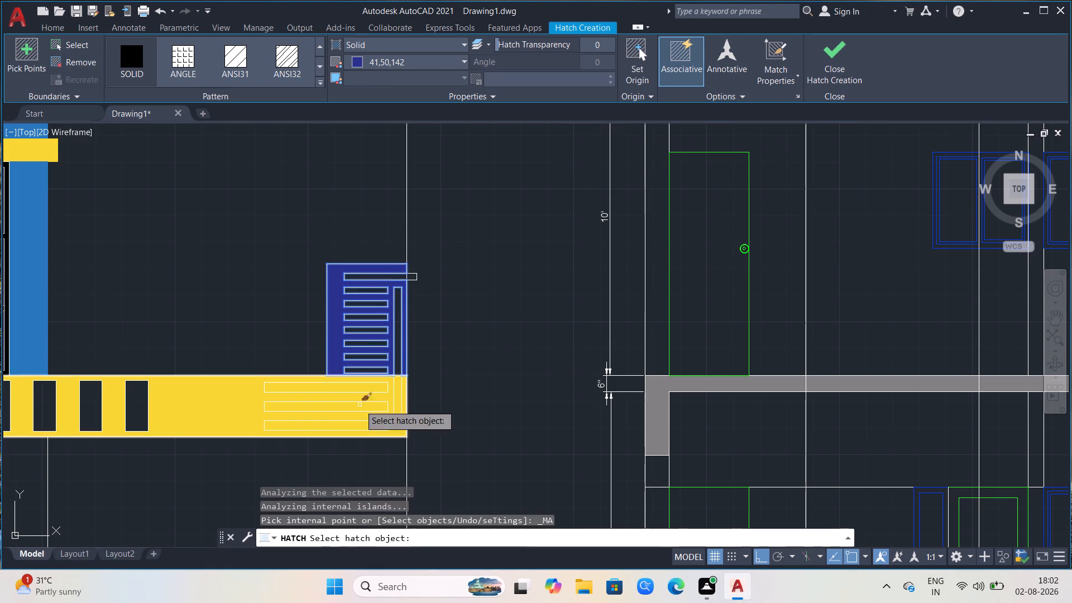
pyautogui.moveTo(227, 400); pyautogui.dragTo(230, 393)
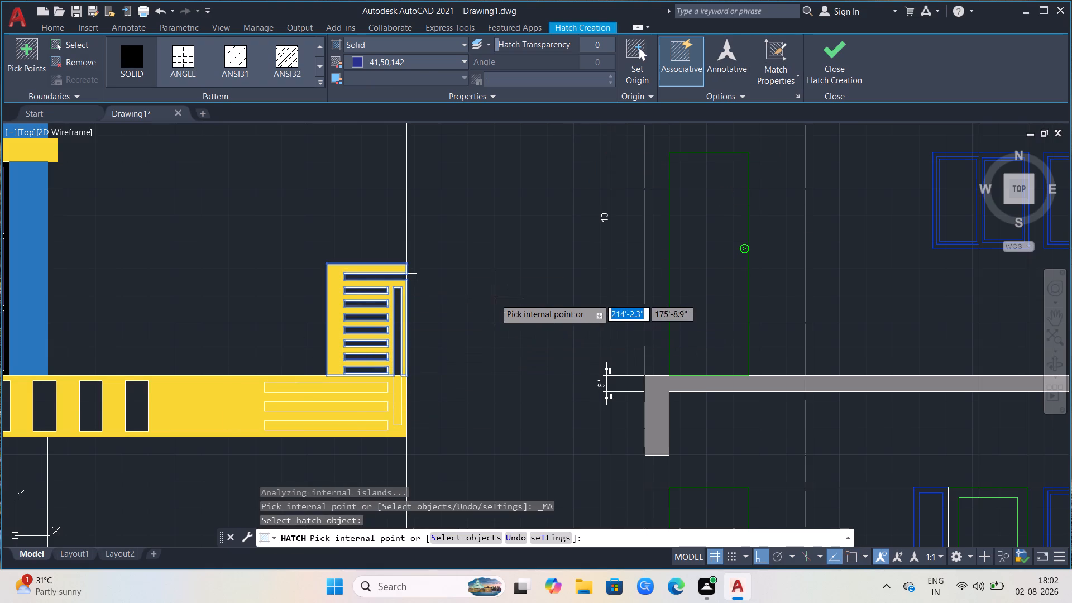
pyautogui.press('Escape')
pyautogui.scroll(2, 357, 444)
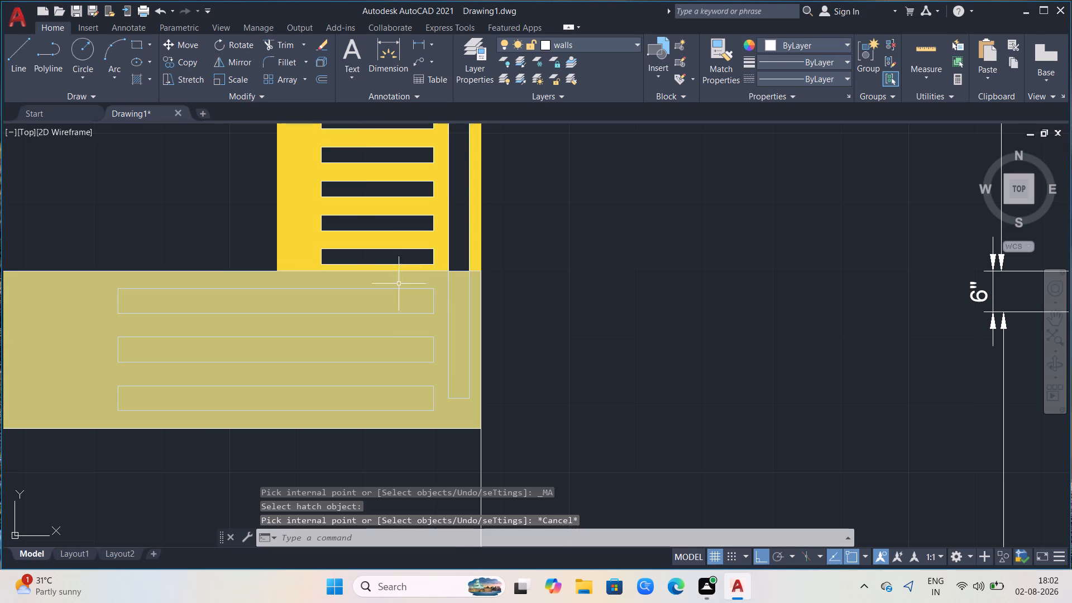
pyautogui.press('Escape')
# Trim the yellow band's top edge line where it runs beneath the slatted panel and across the vertical slot to the outer wall.
pyautogui.click(165, 201)
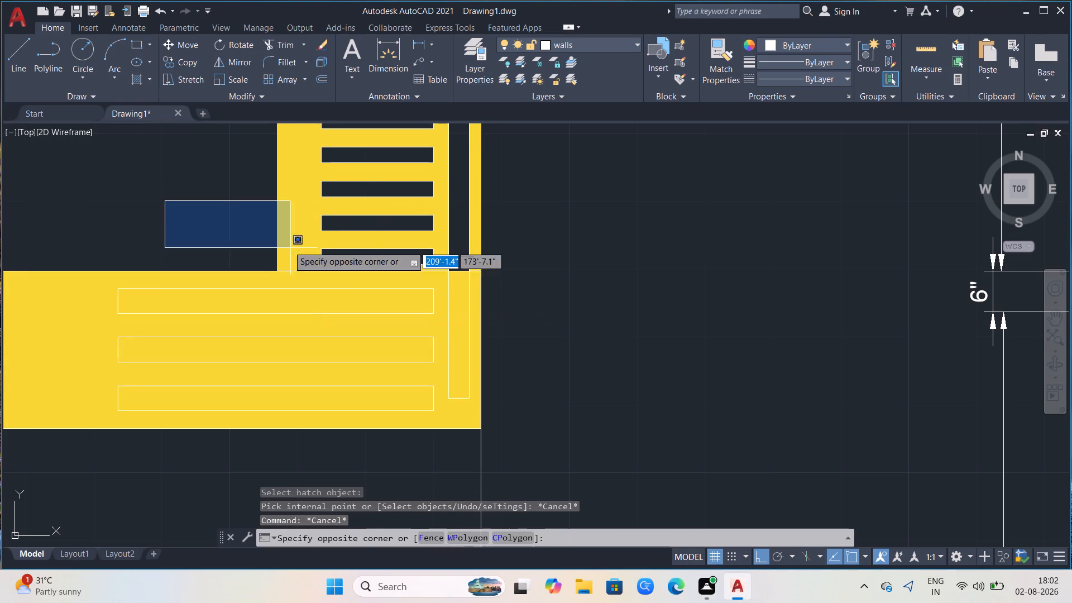
pyautogui.press('Escape')
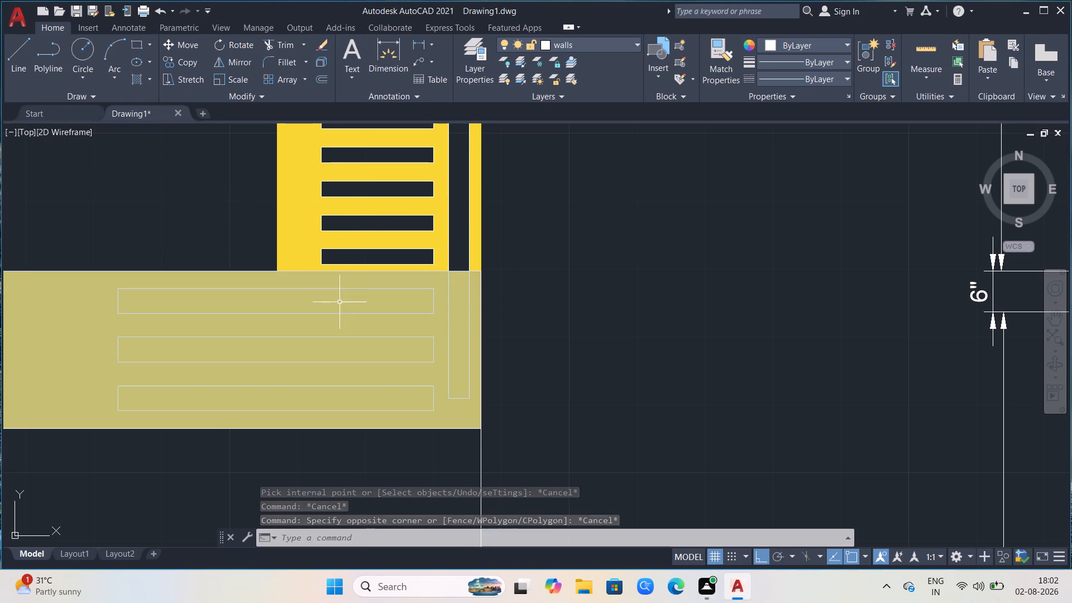
pyautogui.write('TR')
pyautogui.press('Return')
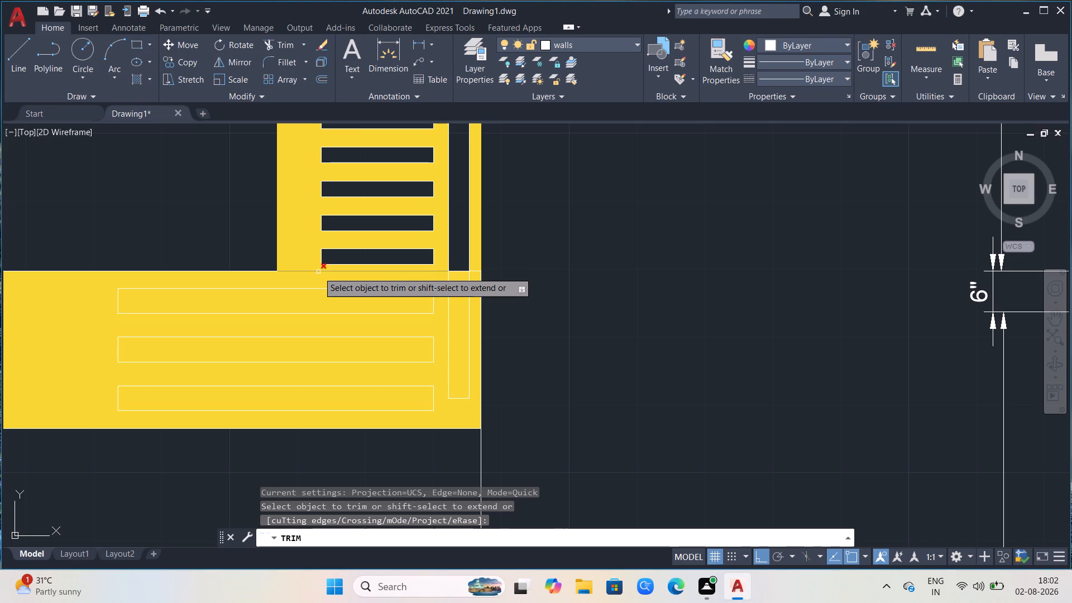
pyautogui.click(221, 214)
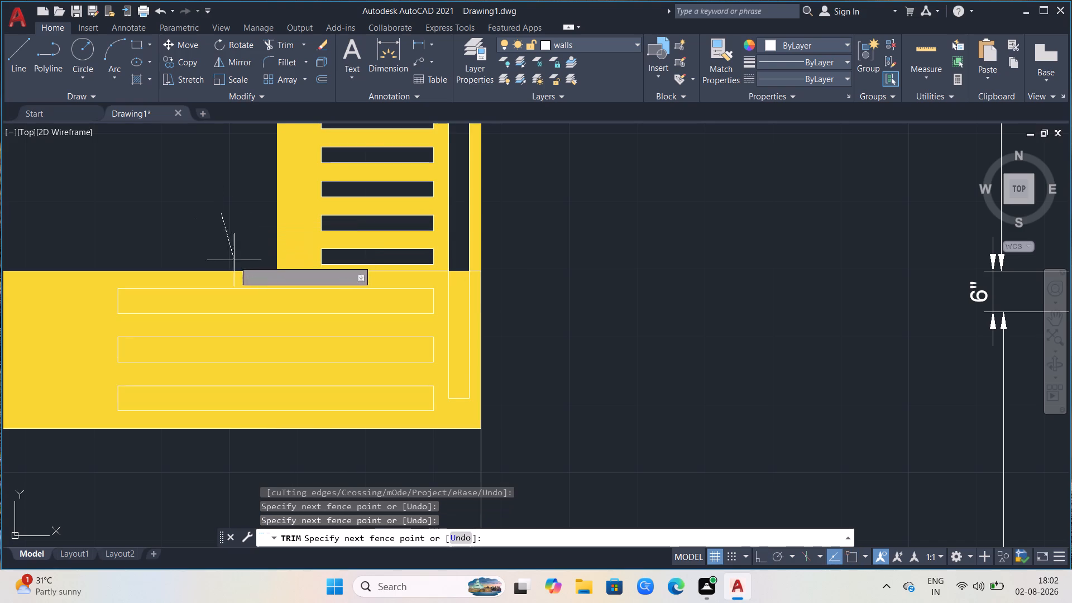
pyautogui.click(232, 236)
pyautogui.click(195, 219)
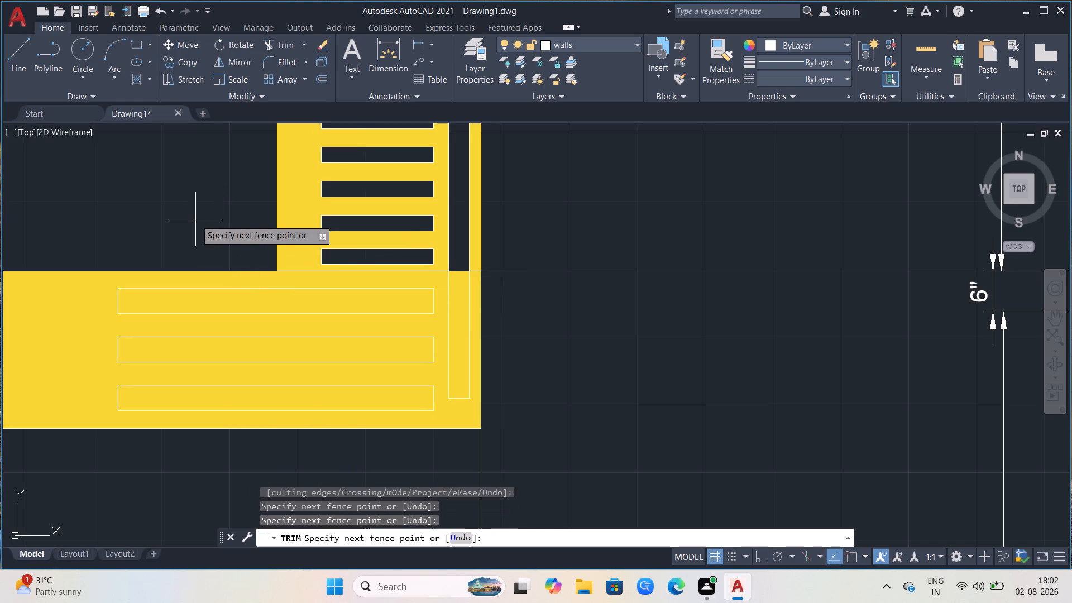
pyautogui.click(205, 217)
pyautogui.write('TR')
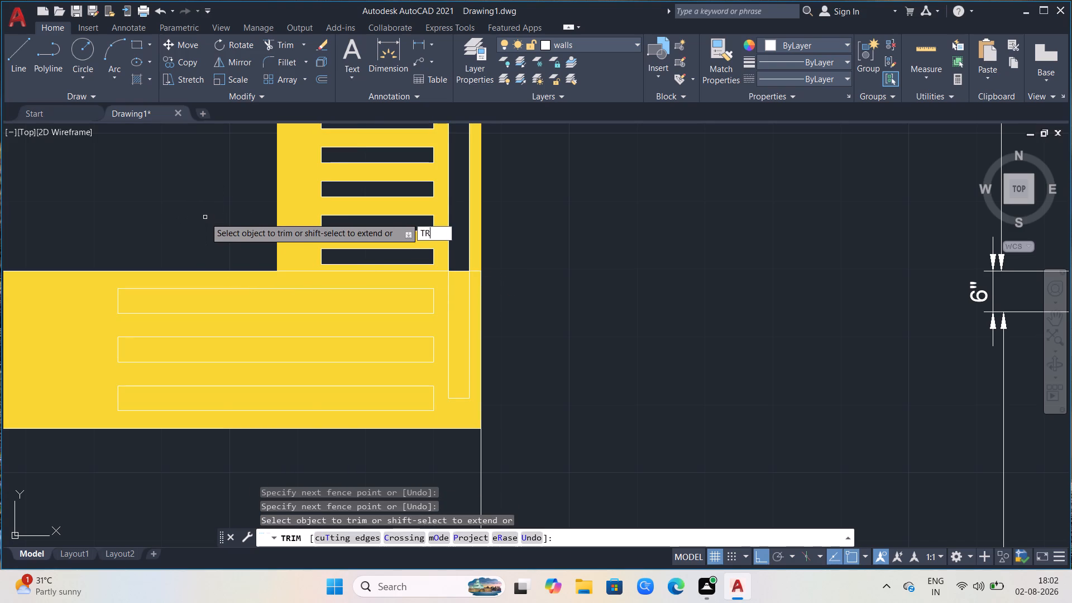
pyautogui.press('Return')
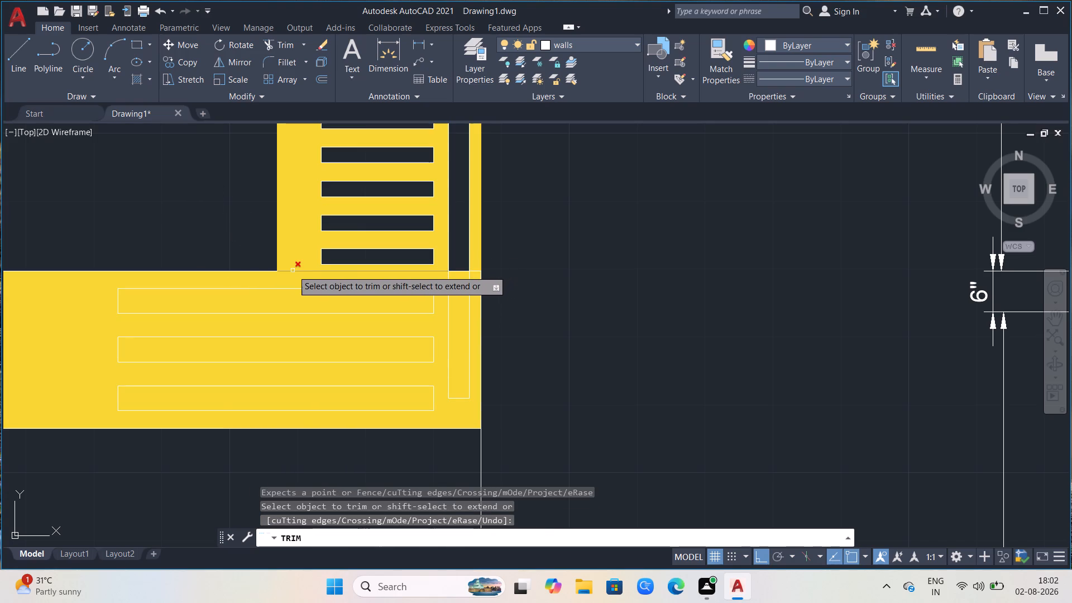
pyautogui.scroll(2, 292, 272)
pyautogui.click(292, 268)
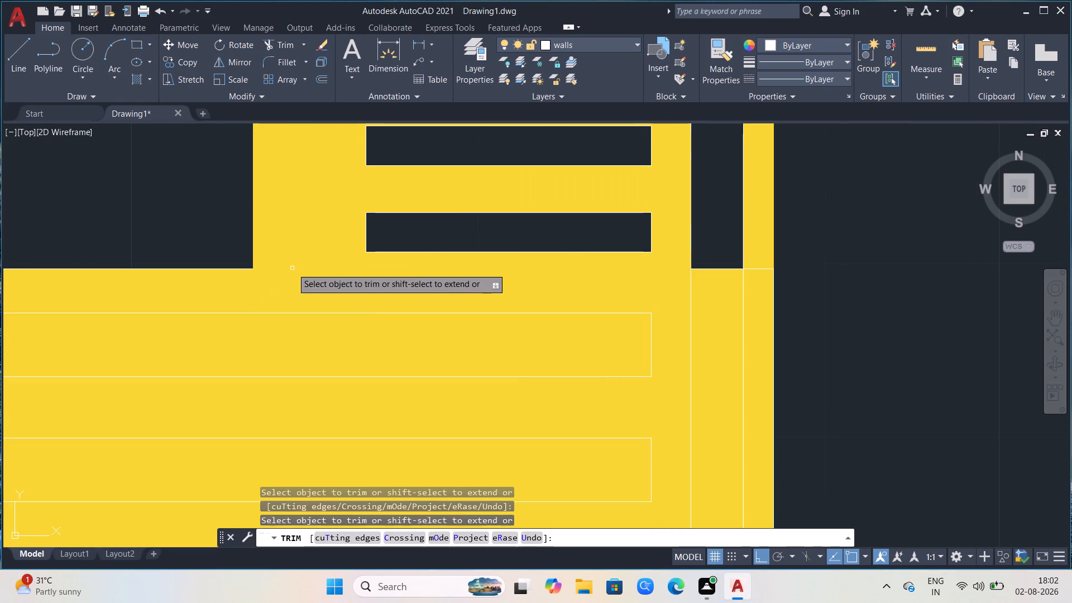
pyautogui.scroll(-2, 178, 248)
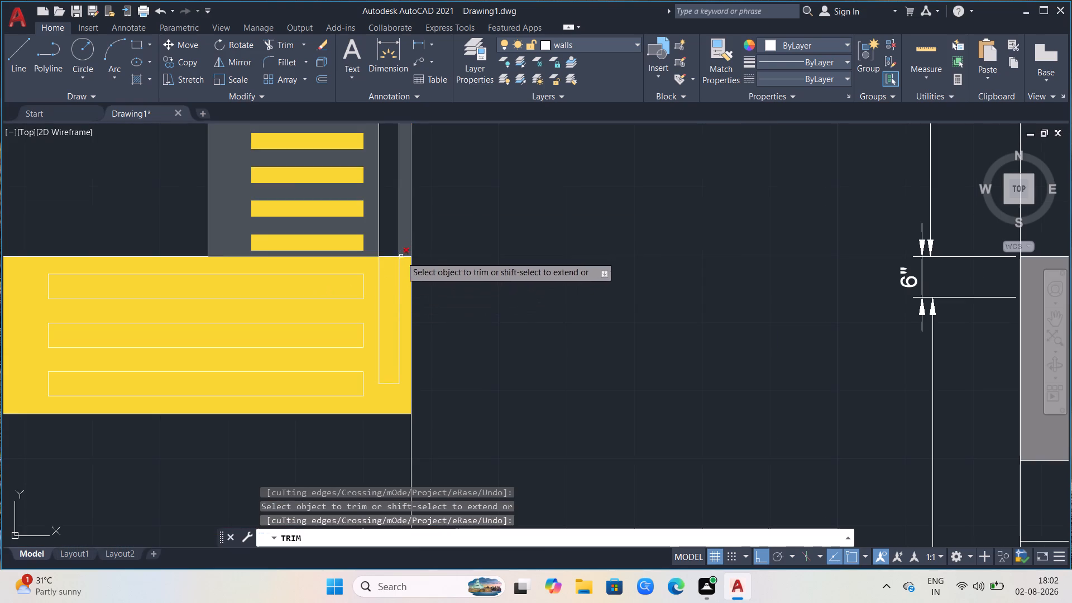
pyautogui.scroll(3, 386, 258)
pyautogui.click(387, 255)
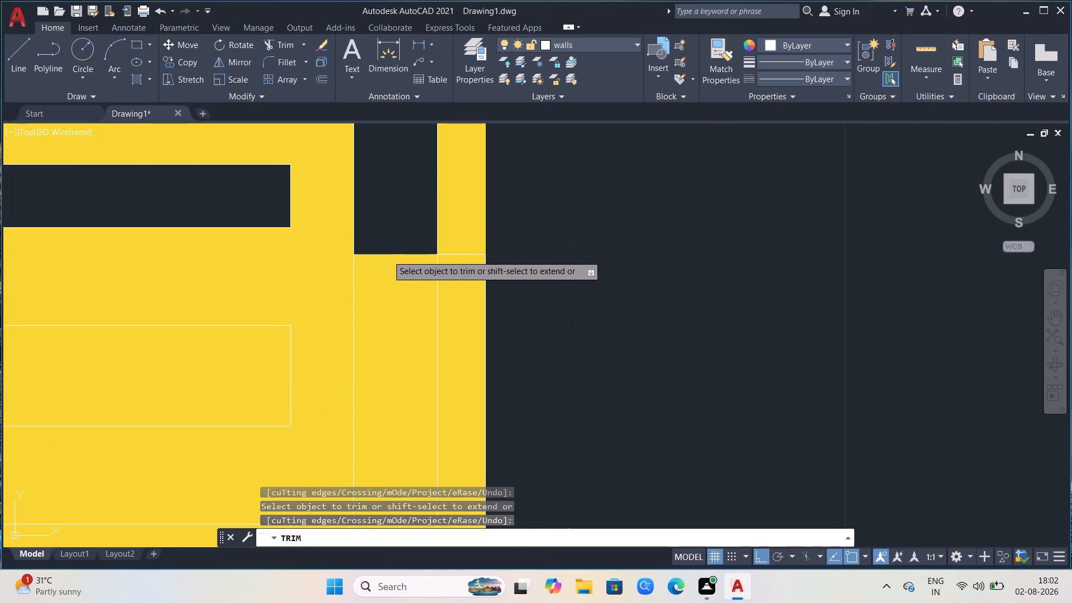
pyautogui.click(449, 255)
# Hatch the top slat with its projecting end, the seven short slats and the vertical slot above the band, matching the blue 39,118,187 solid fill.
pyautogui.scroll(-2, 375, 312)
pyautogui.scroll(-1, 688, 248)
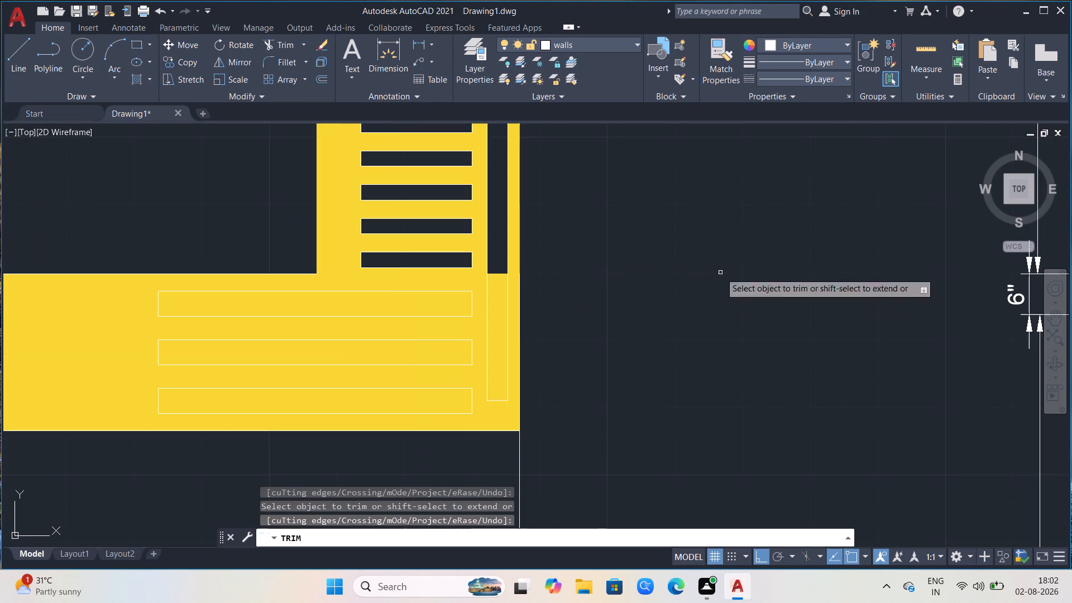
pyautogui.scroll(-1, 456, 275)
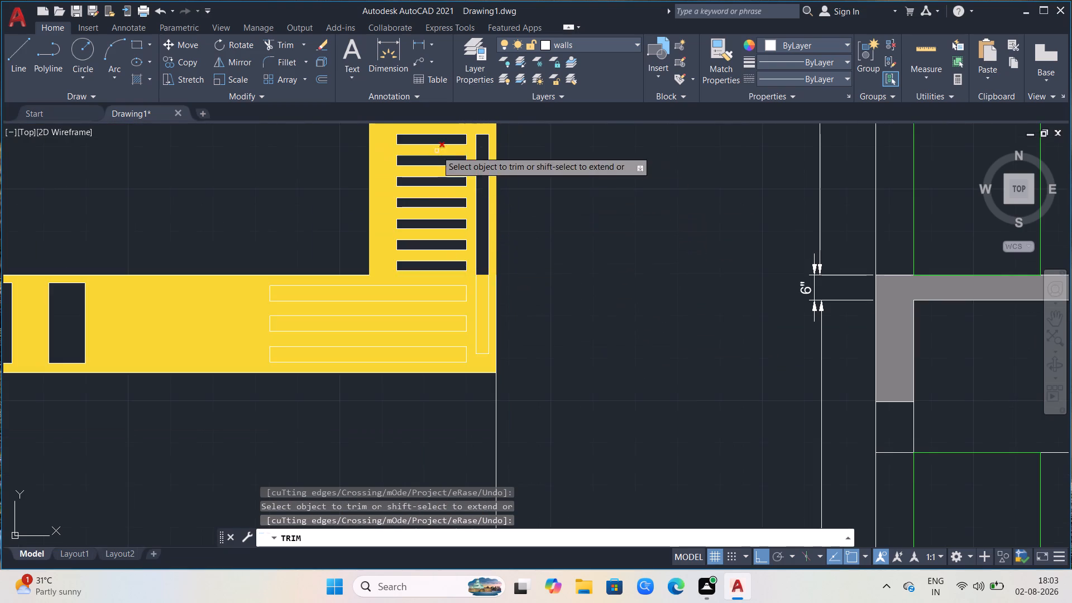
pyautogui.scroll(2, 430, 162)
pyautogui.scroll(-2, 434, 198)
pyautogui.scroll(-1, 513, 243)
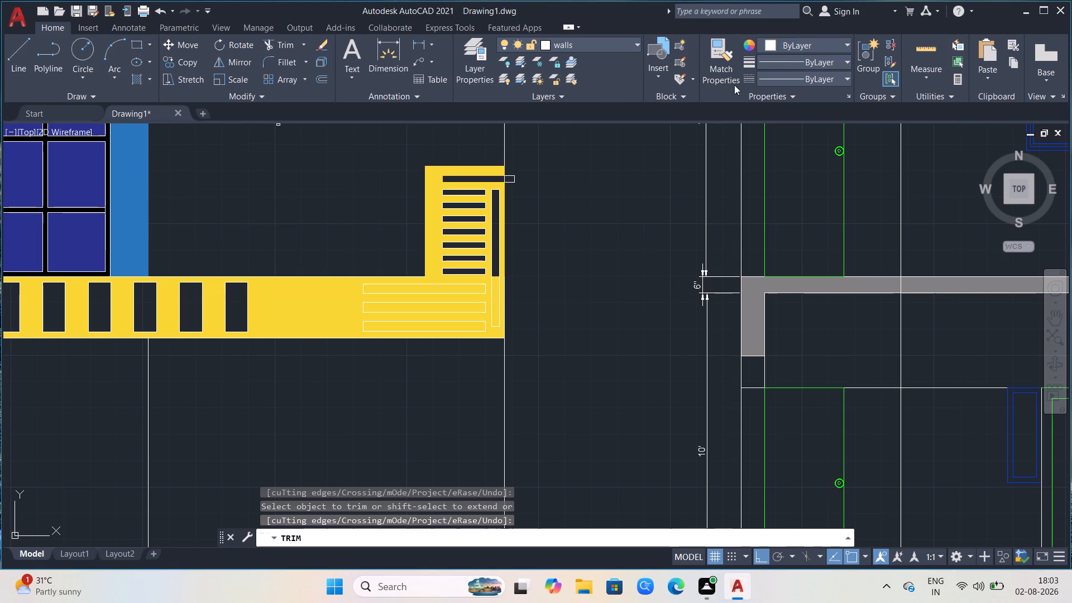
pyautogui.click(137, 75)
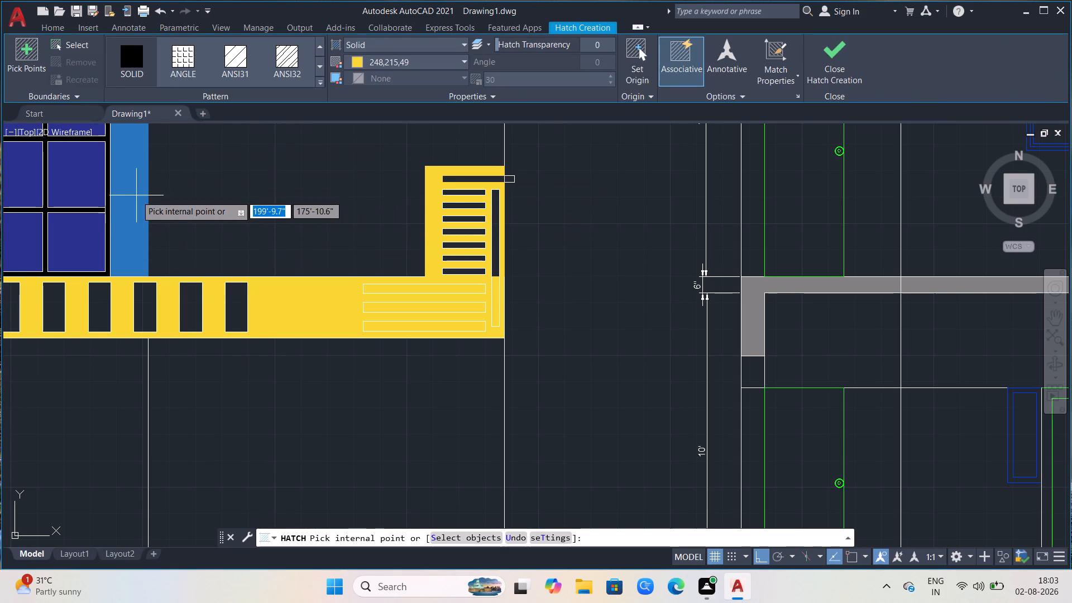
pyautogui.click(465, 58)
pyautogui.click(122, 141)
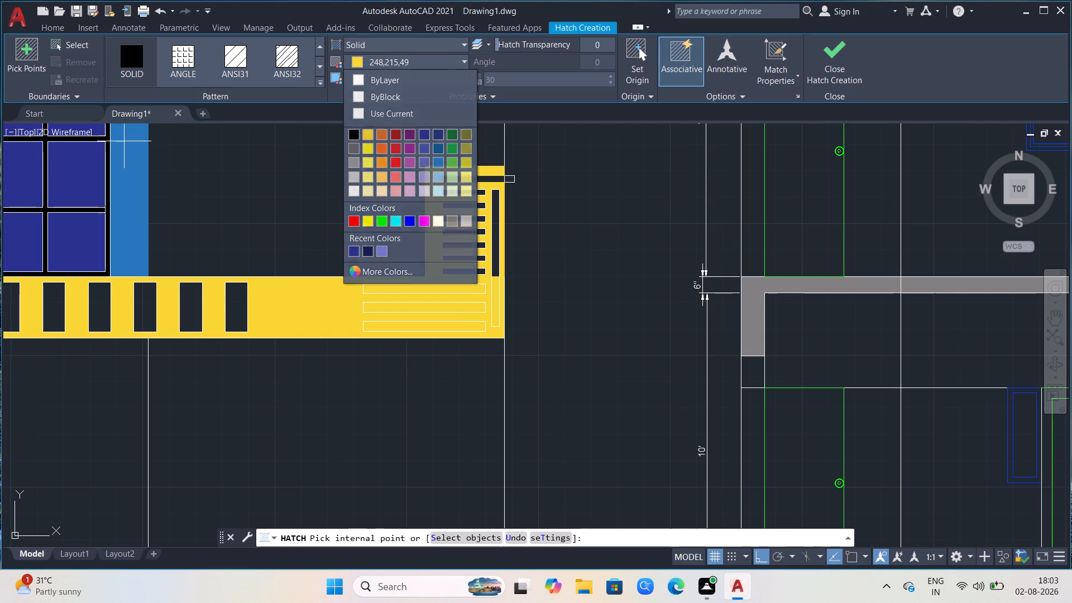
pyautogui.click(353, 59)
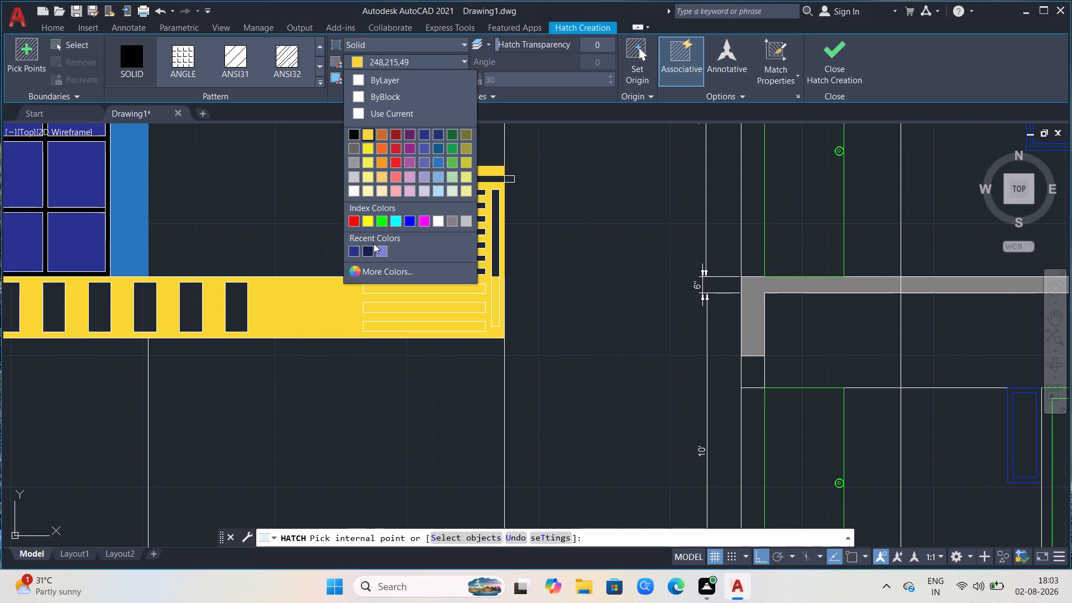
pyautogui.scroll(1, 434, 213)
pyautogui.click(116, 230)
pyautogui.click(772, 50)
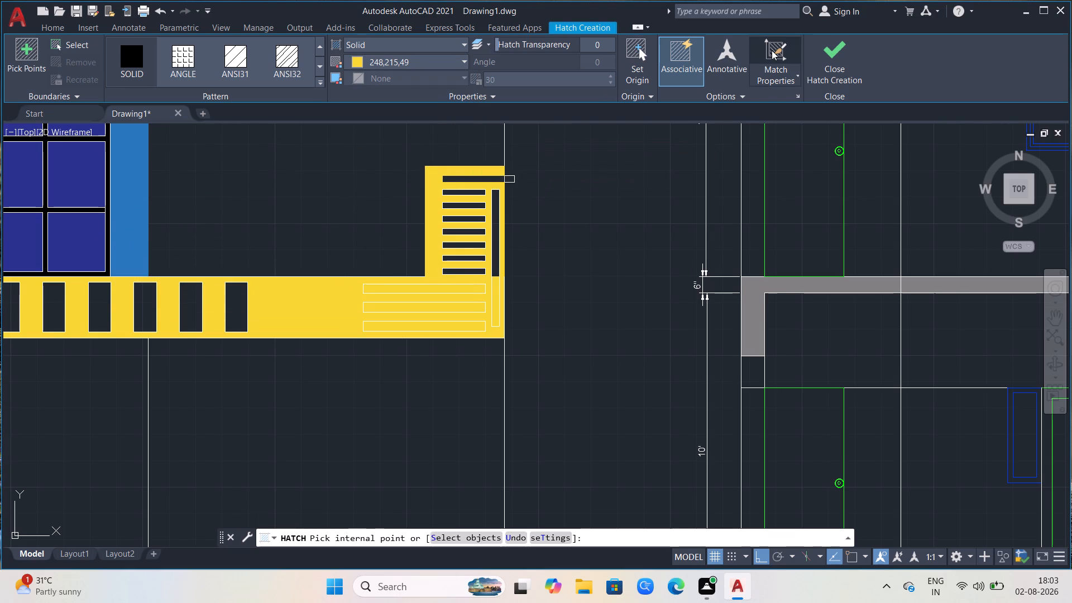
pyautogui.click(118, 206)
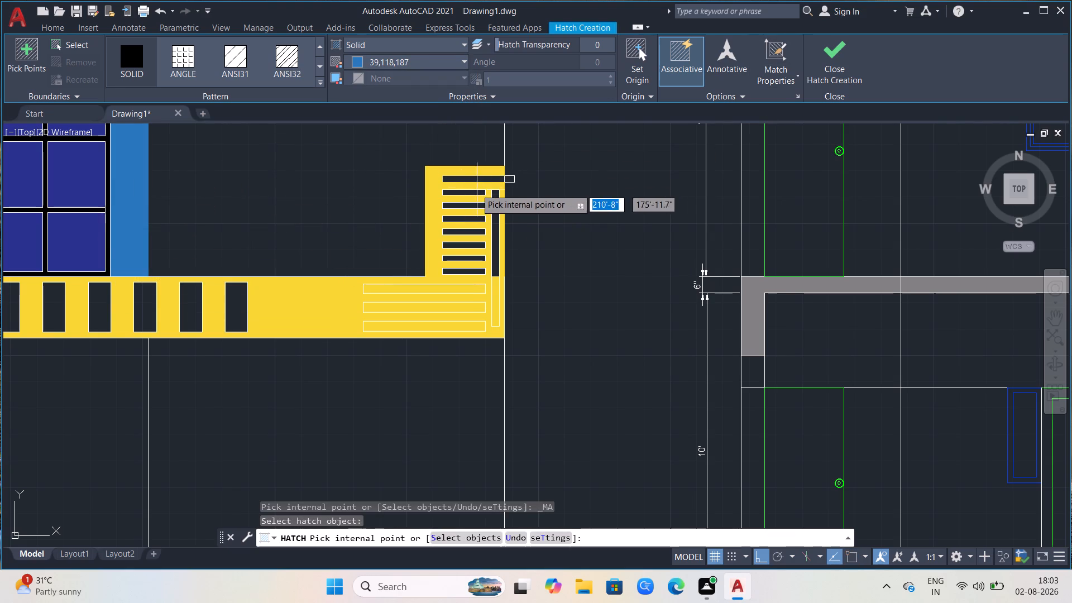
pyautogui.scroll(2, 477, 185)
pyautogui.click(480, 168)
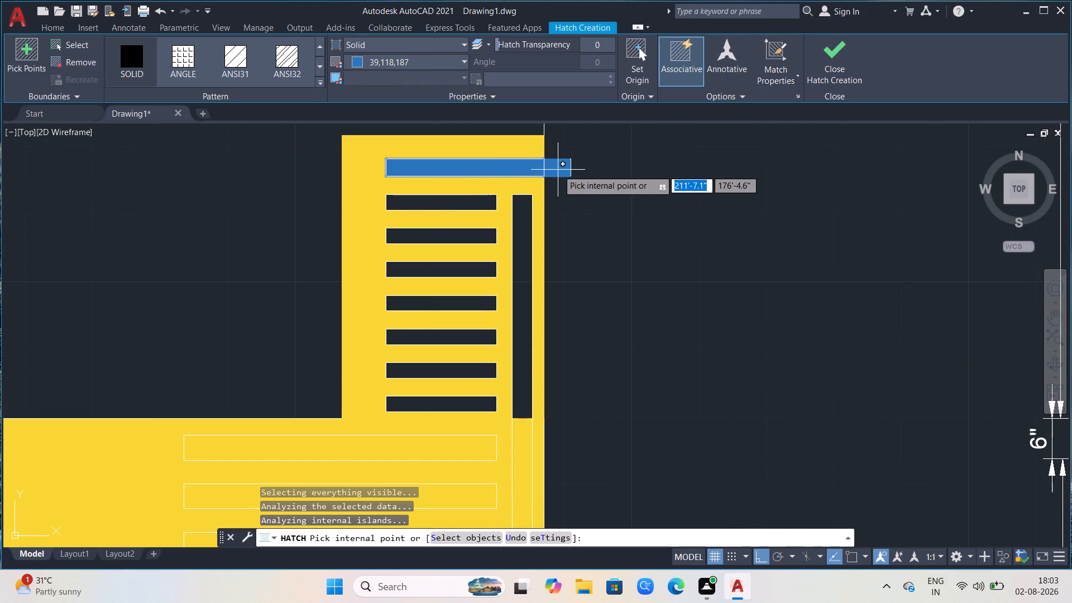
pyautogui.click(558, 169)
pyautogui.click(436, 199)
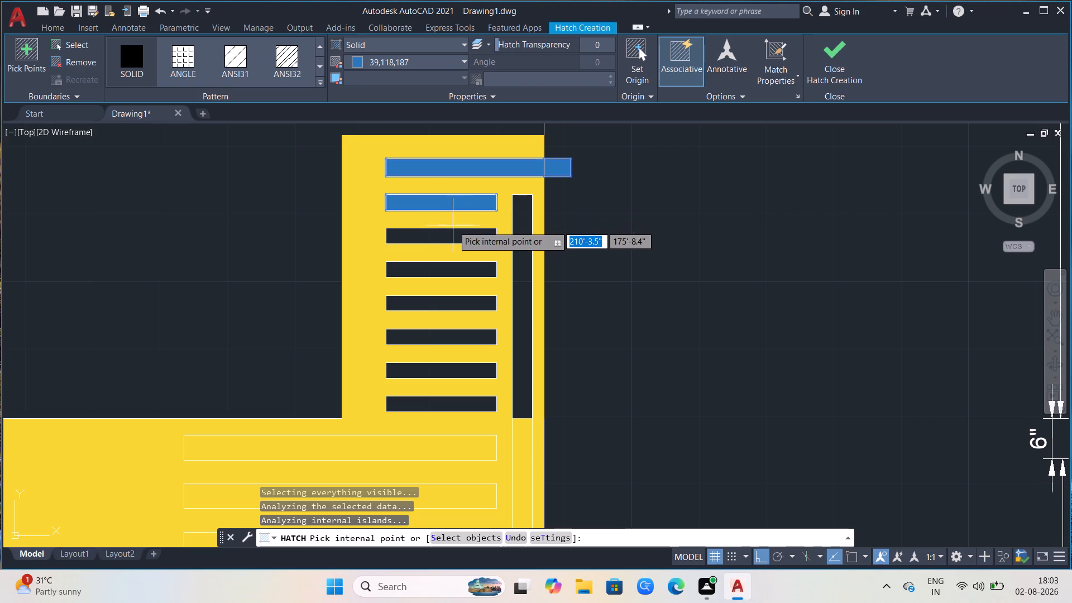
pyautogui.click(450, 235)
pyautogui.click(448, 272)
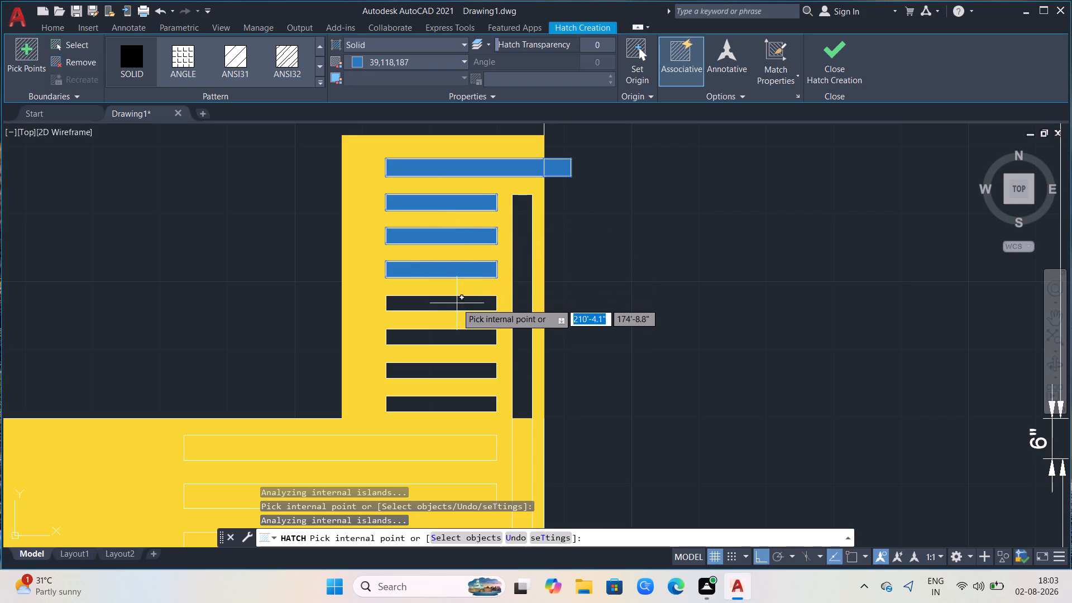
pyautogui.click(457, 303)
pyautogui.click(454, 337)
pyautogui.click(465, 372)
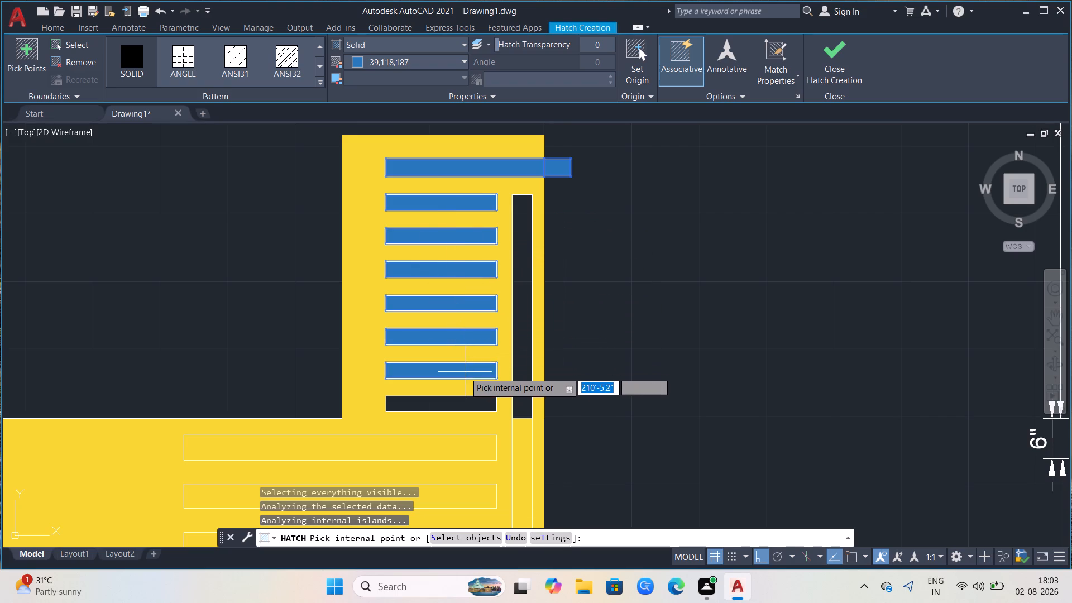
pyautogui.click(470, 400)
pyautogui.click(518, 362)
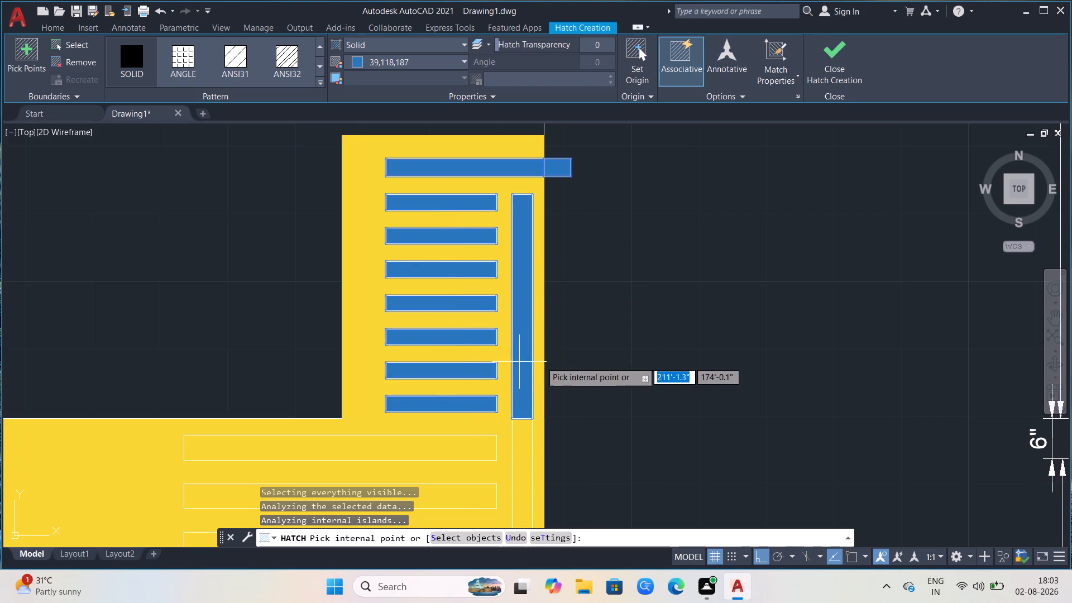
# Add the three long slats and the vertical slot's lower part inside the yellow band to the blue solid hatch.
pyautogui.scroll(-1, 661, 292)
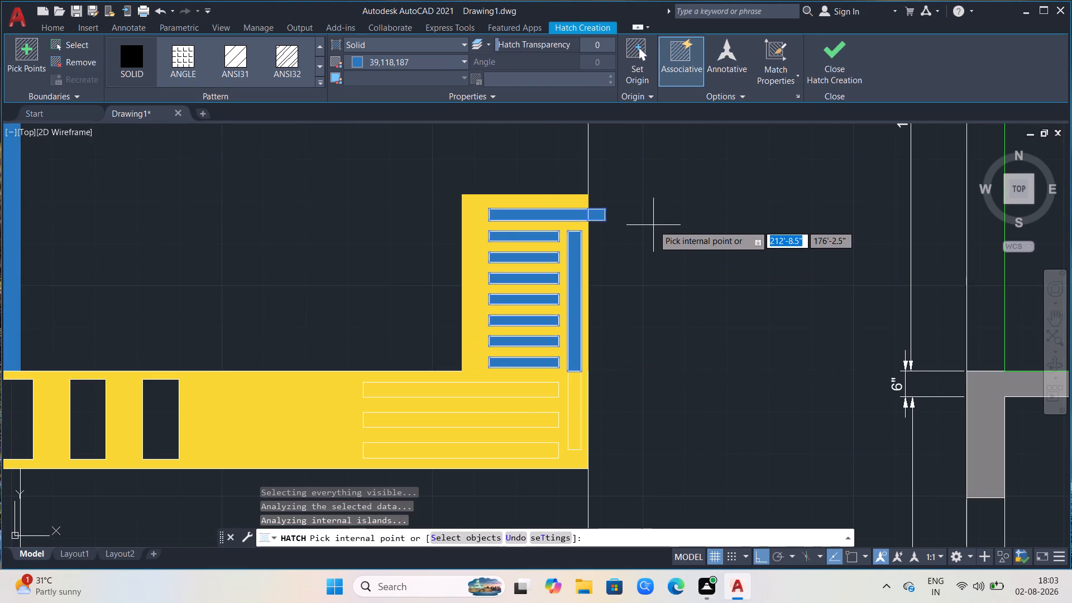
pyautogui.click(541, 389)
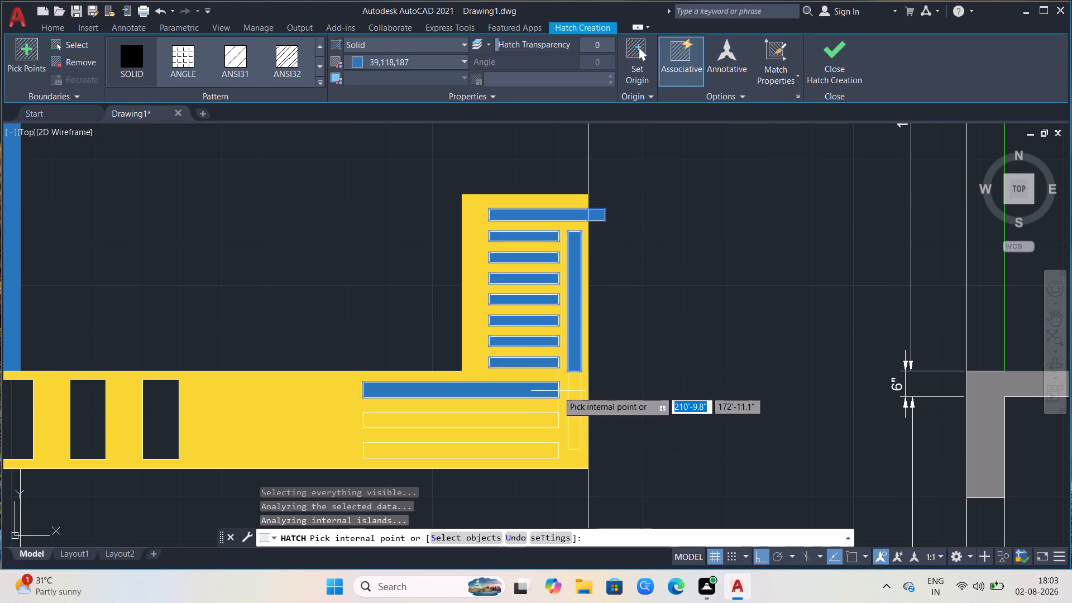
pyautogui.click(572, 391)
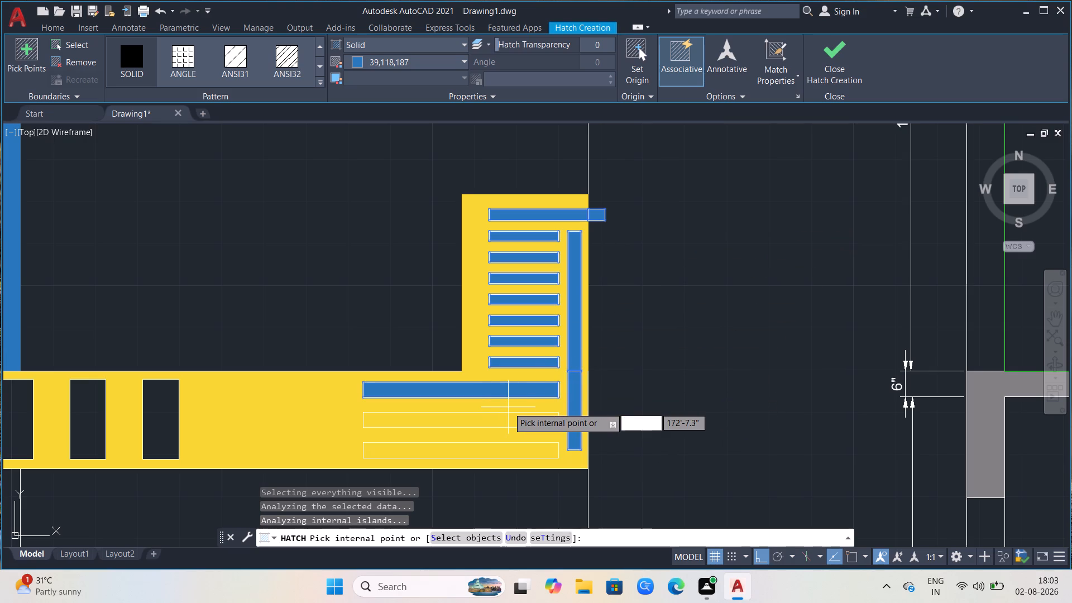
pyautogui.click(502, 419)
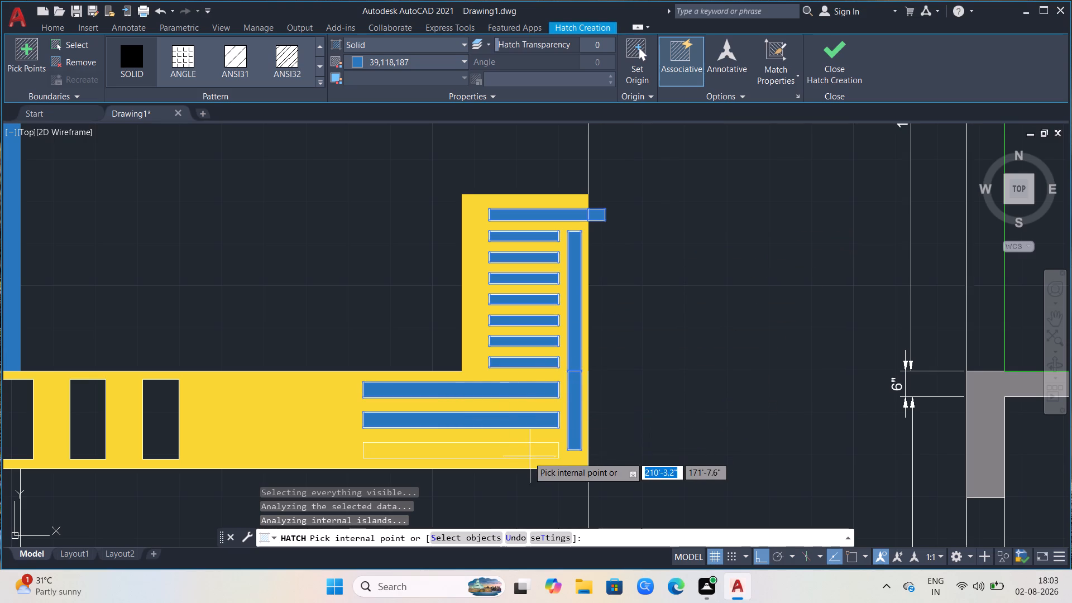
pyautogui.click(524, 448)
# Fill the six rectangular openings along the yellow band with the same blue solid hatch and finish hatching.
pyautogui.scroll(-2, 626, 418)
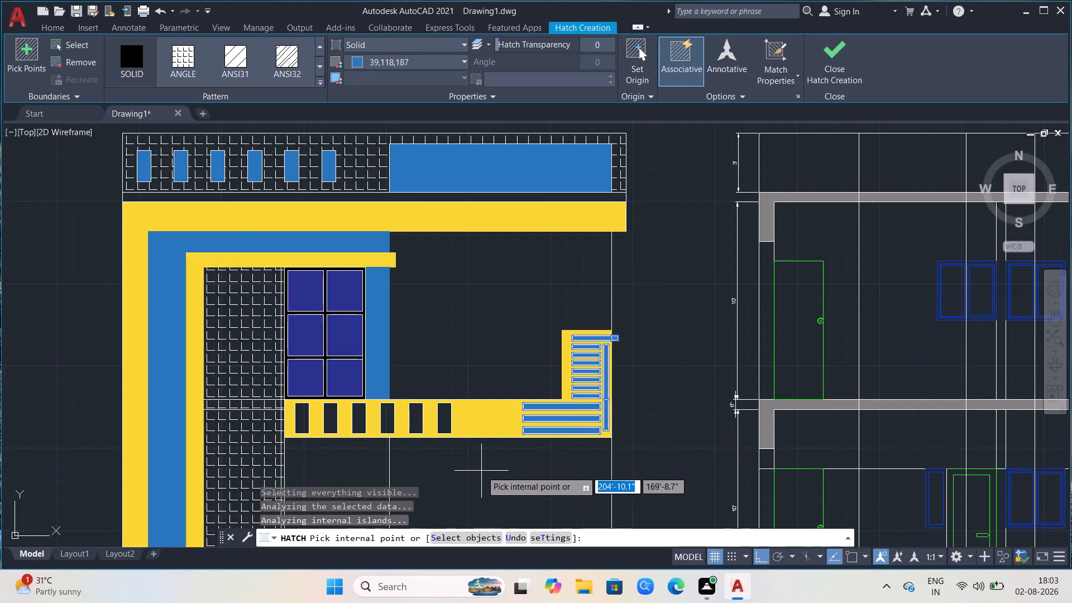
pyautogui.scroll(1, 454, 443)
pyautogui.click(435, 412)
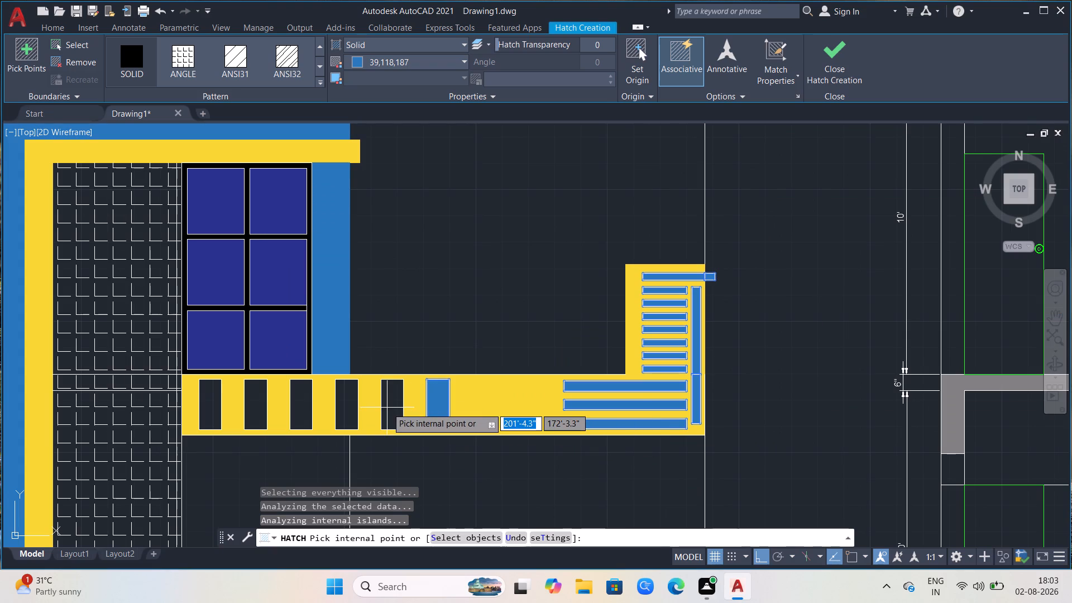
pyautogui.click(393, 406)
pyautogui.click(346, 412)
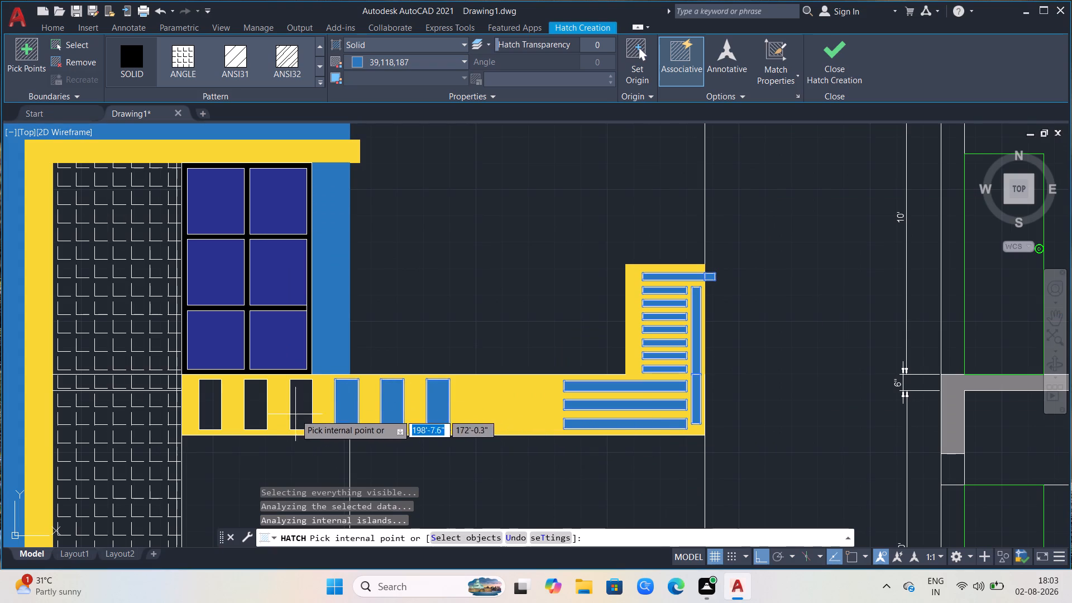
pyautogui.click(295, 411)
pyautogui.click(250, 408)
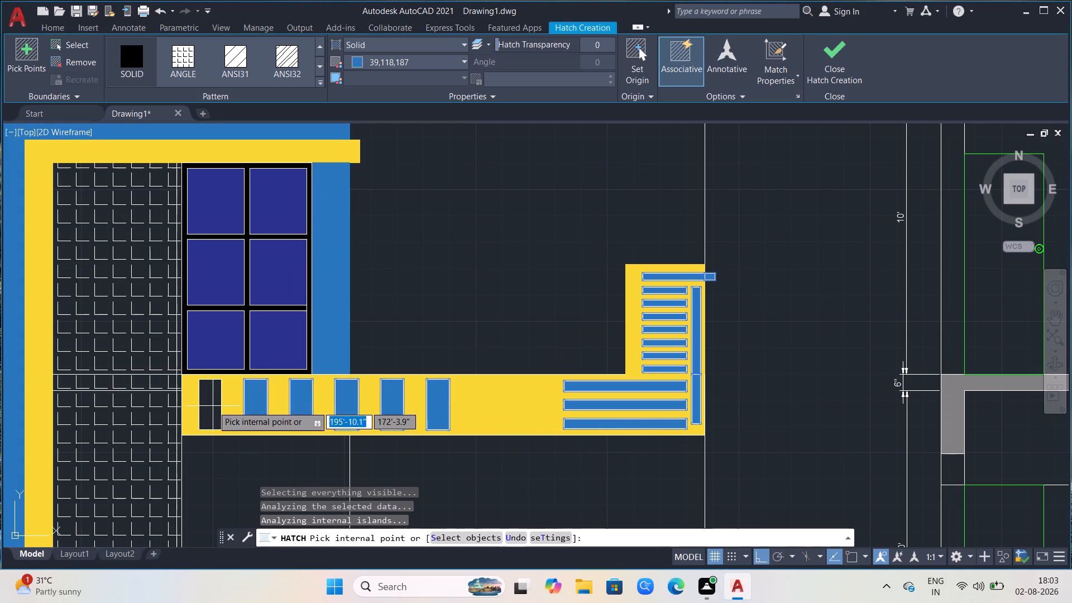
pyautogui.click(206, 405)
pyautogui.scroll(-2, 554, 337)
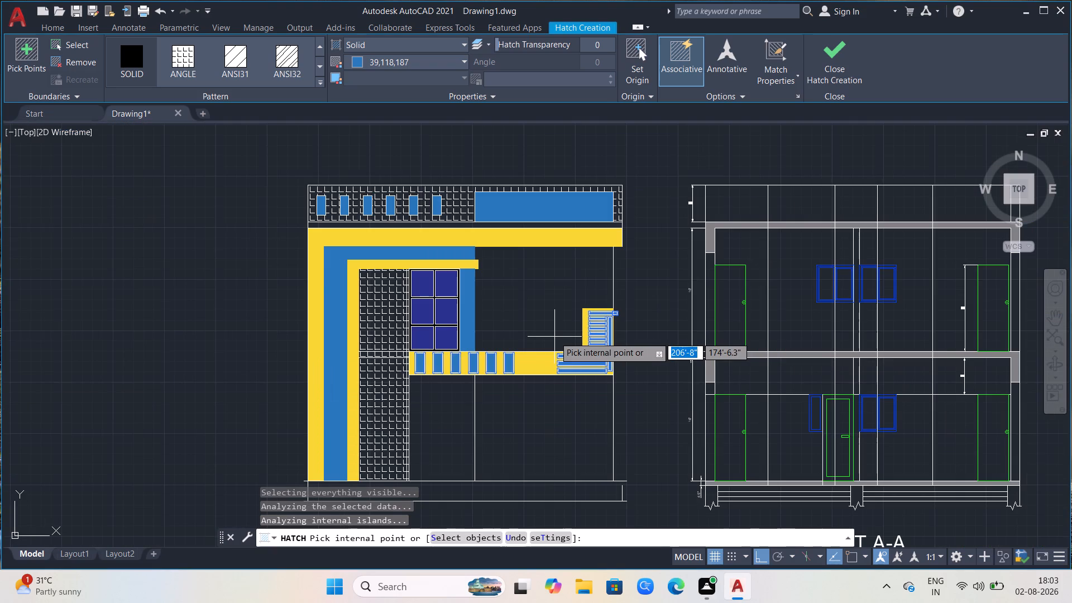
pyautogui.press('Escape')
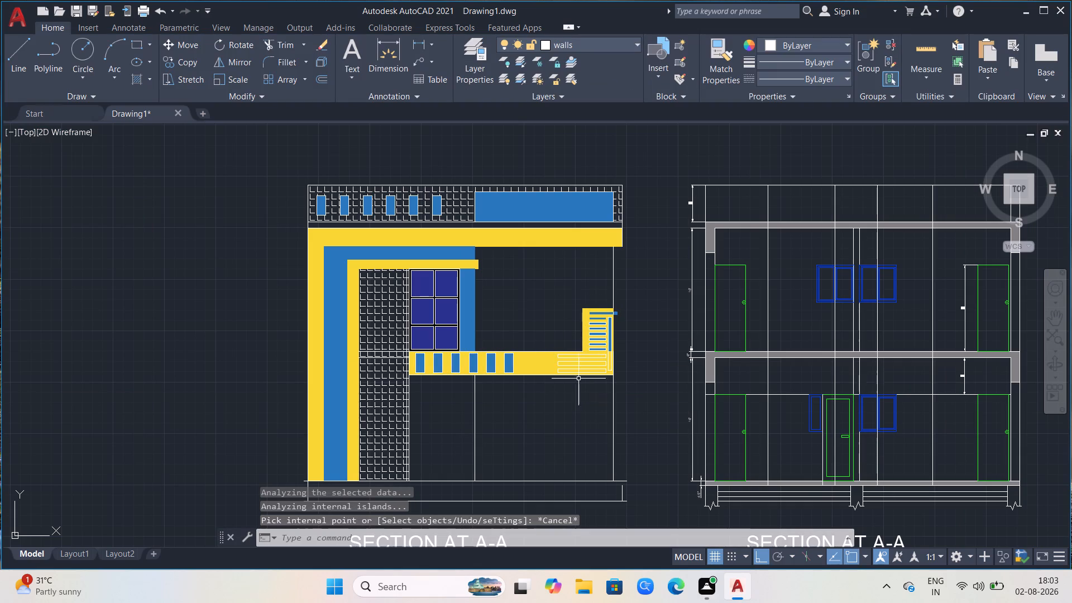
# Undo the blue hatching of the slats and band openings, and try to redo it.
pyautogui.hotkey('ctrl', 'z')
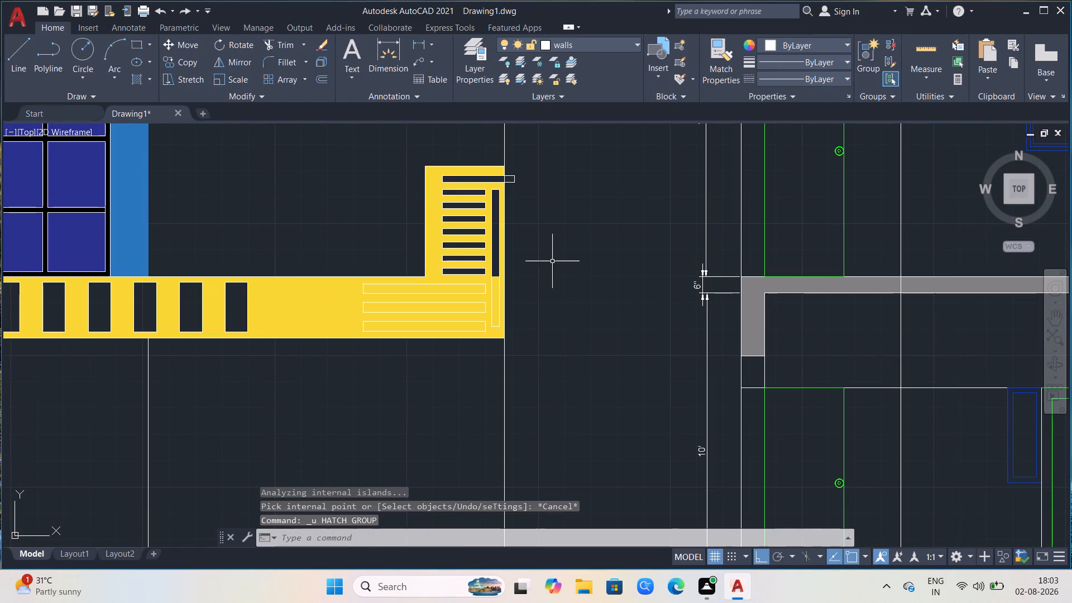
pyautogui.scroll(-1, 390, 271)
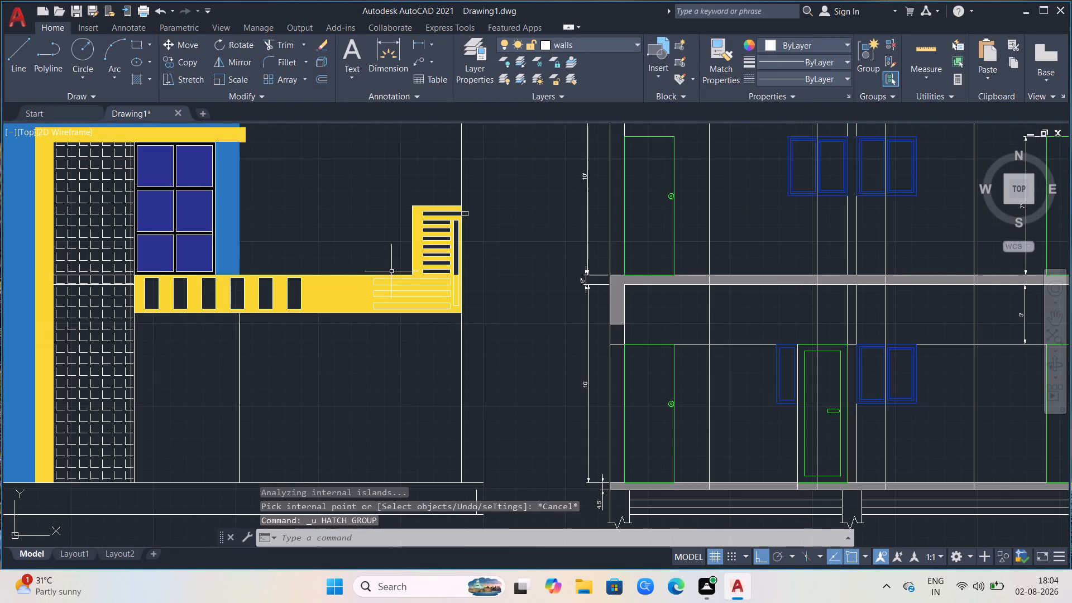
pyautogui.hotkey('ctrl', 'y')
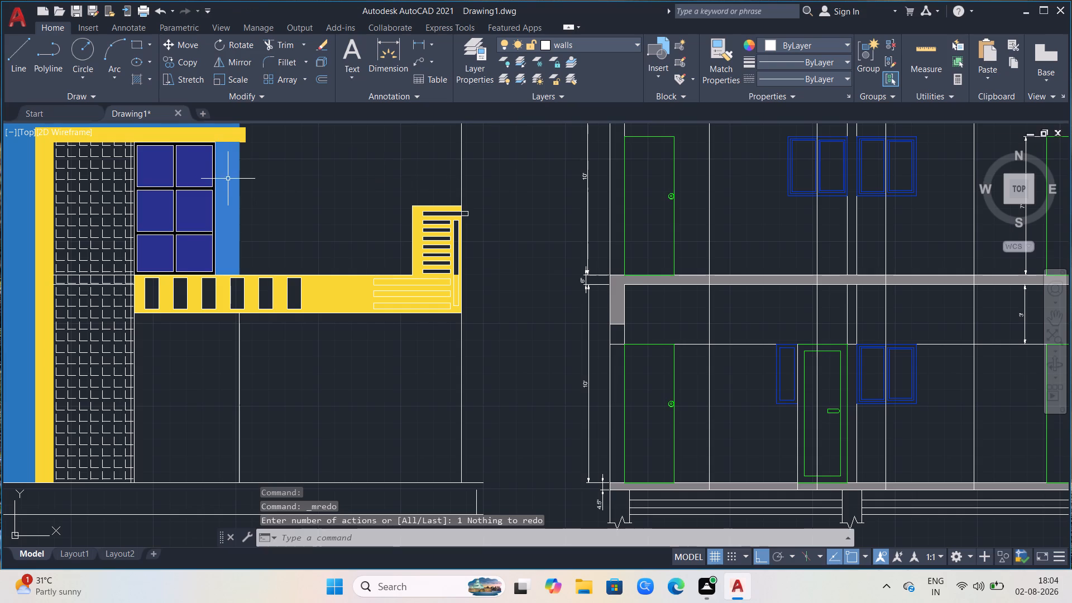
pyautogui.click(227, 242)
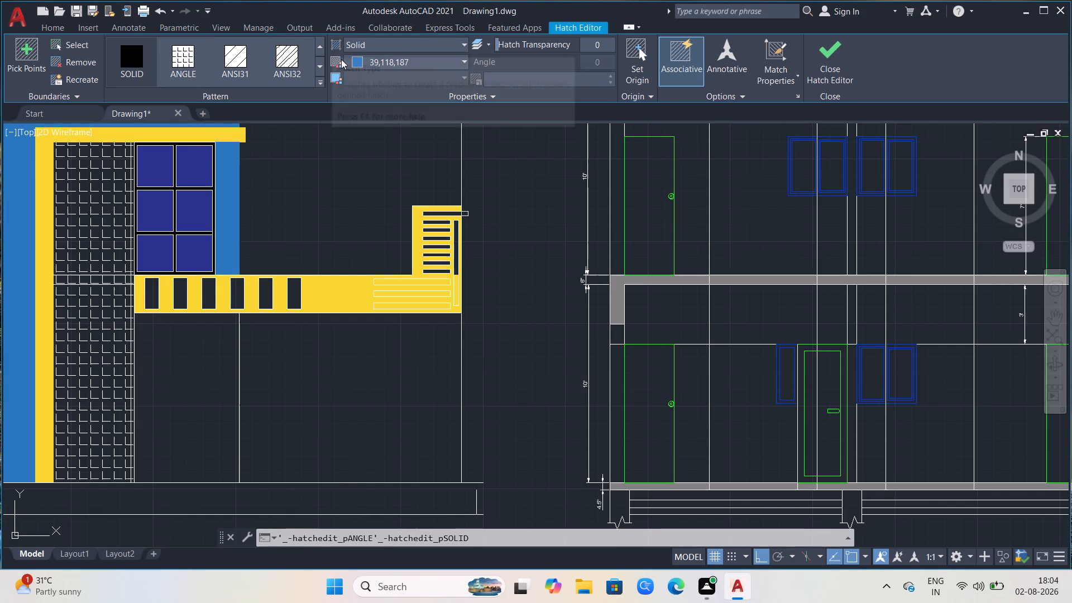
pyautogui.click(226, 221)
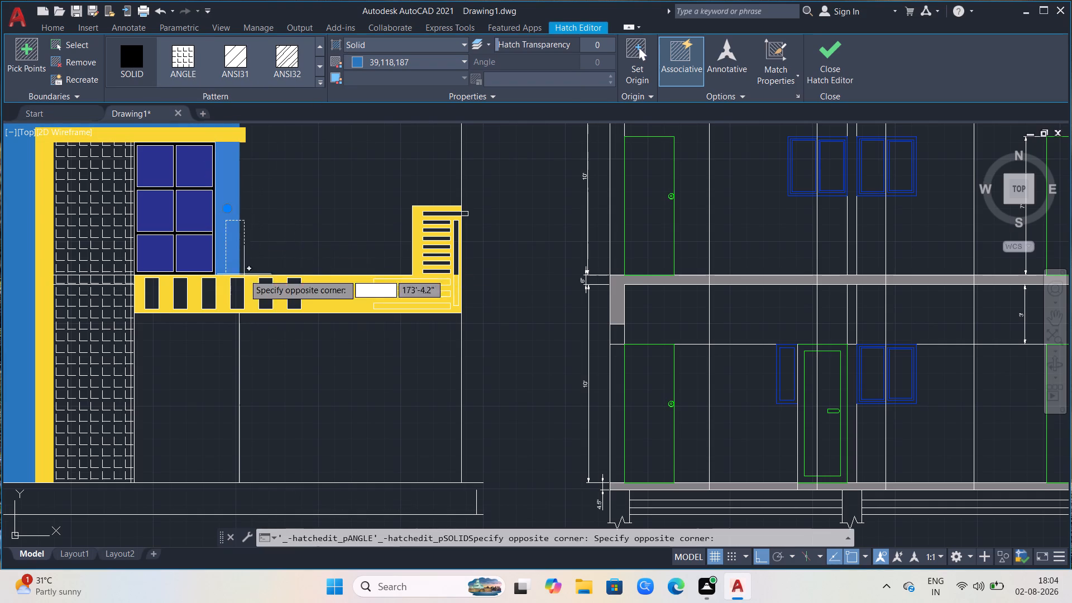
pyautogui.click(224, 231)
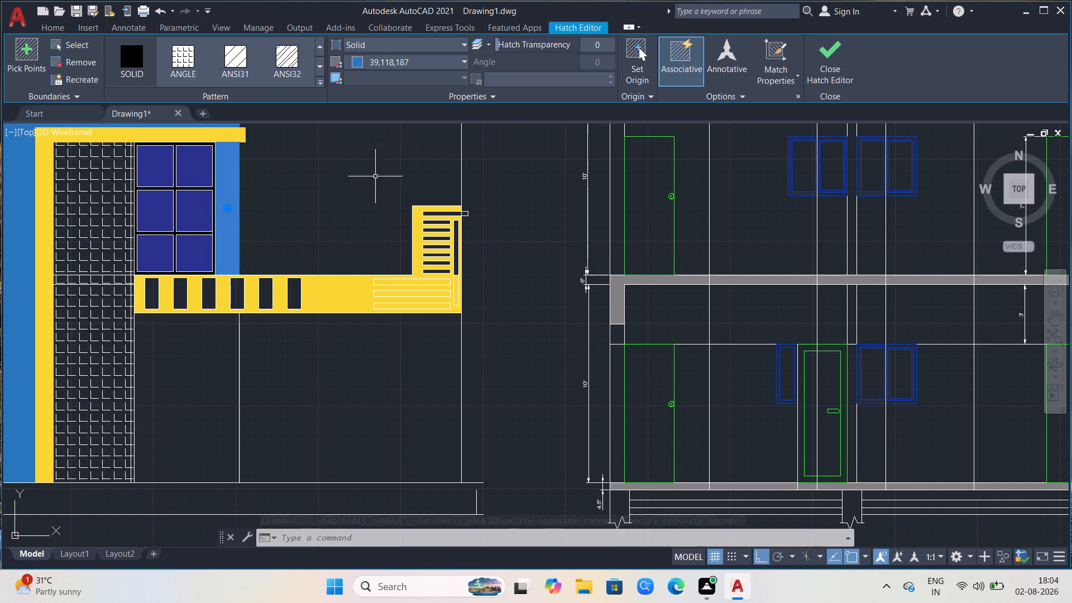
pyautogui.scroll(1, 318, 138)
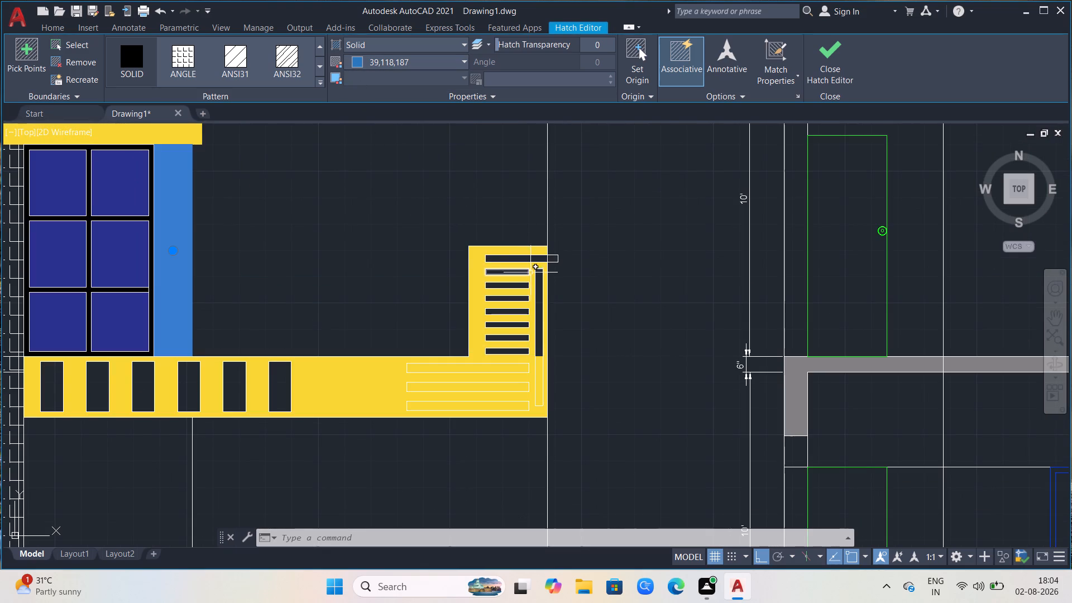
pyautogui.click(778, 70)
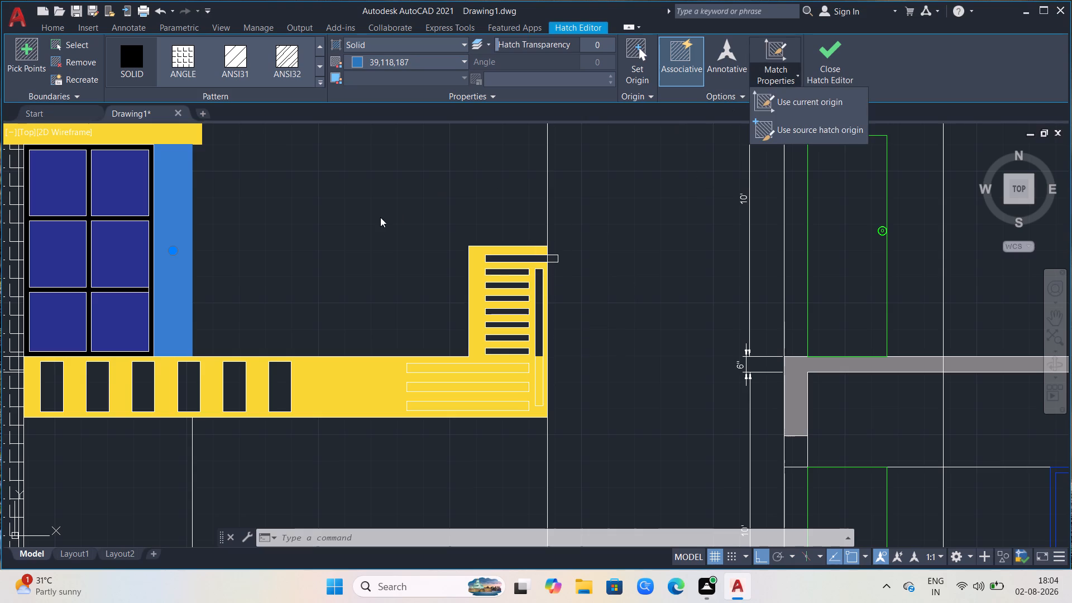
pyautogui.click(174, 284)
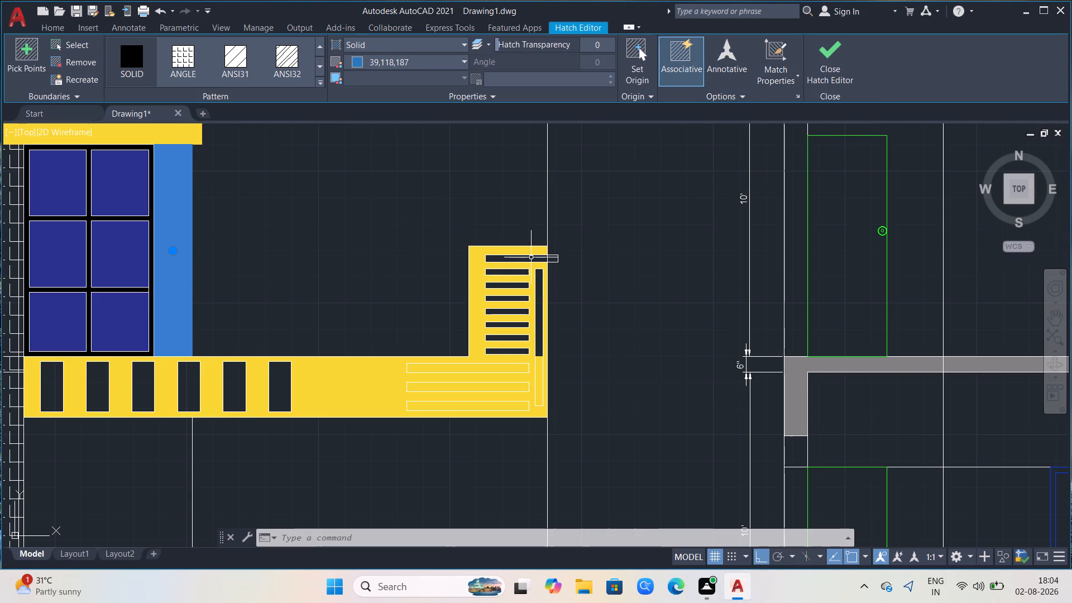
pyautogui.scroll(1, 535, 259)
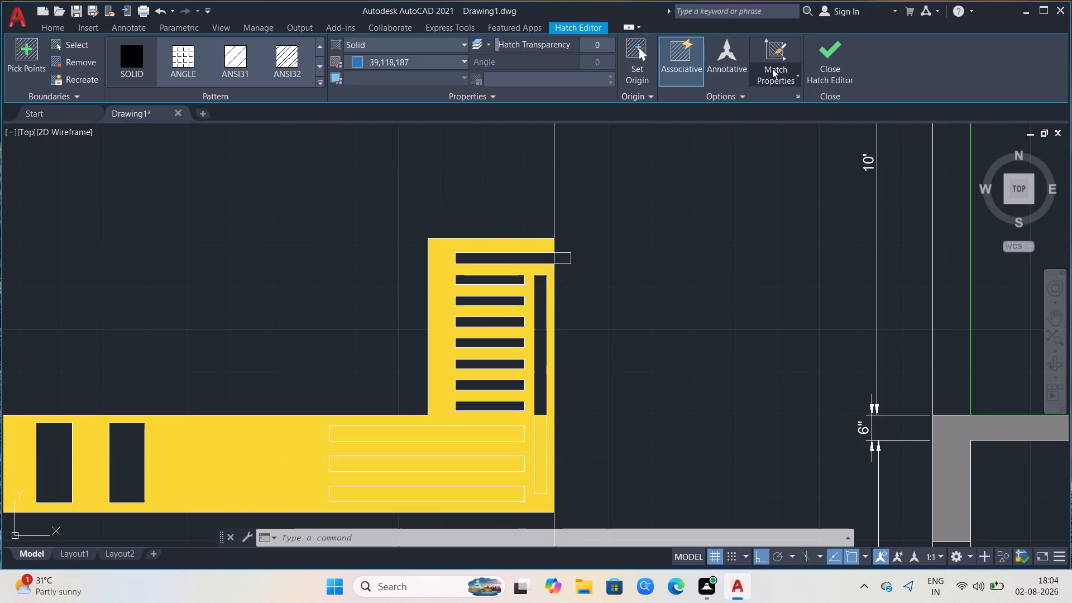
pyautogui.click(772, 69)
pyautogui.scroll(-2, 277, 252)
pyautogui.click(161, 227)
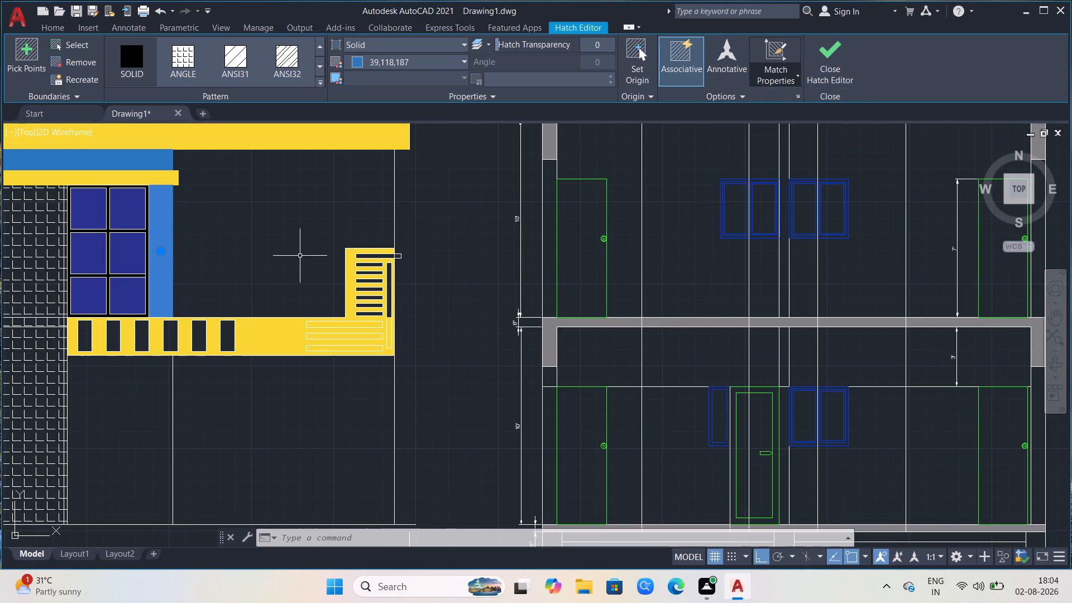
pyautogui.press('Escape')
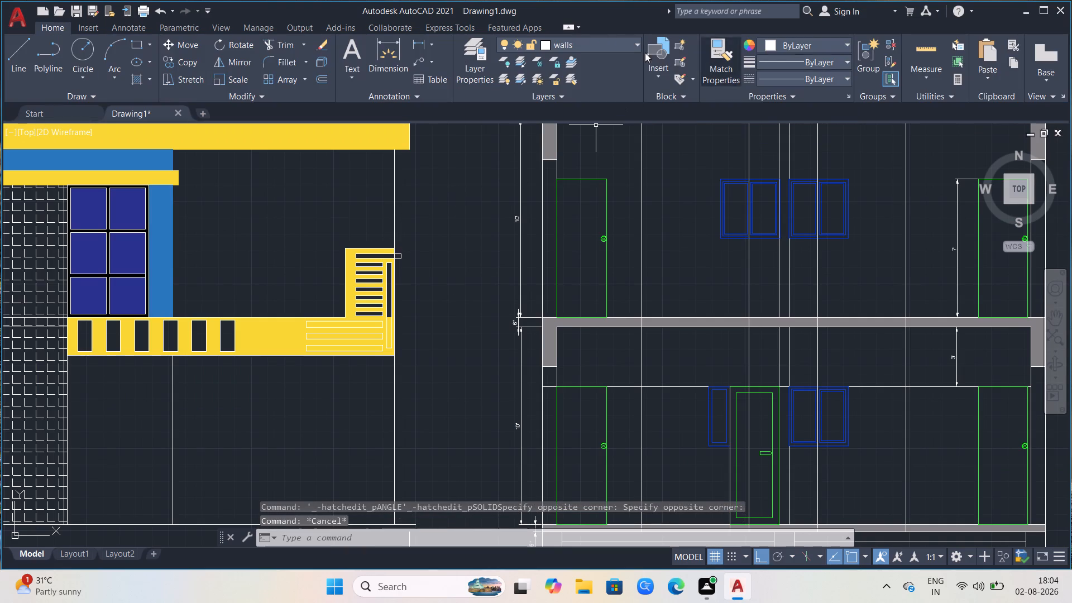
# Hatch the top slat with its projecting end, the seven short slats and the upper vertical slot, matching the strip beside the window (solid 39,118,187).
pyautogui.click(136, 81)
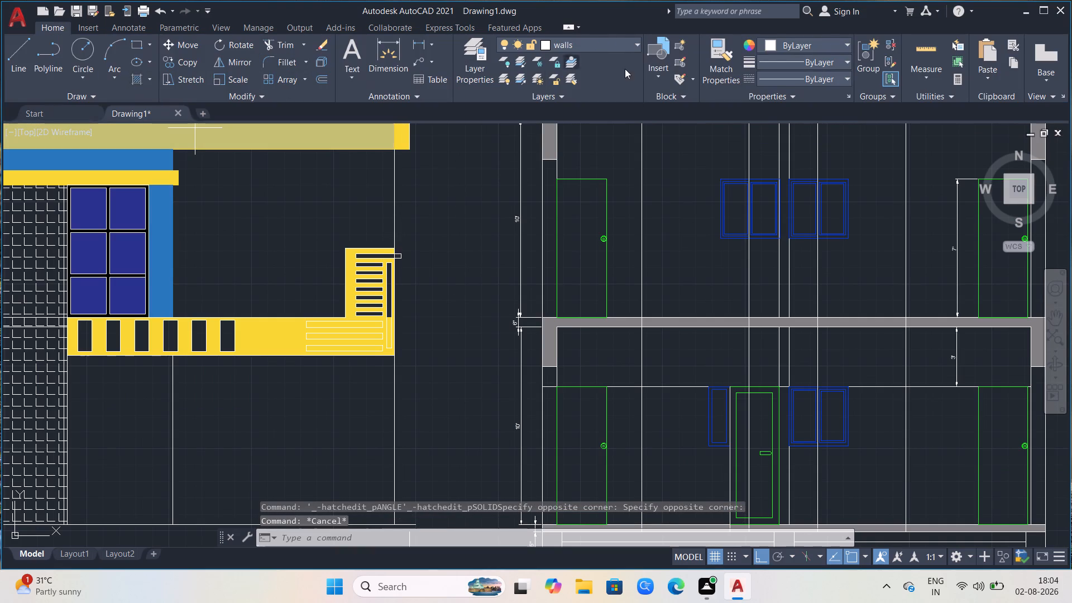
pyautogui.click(765, 59)
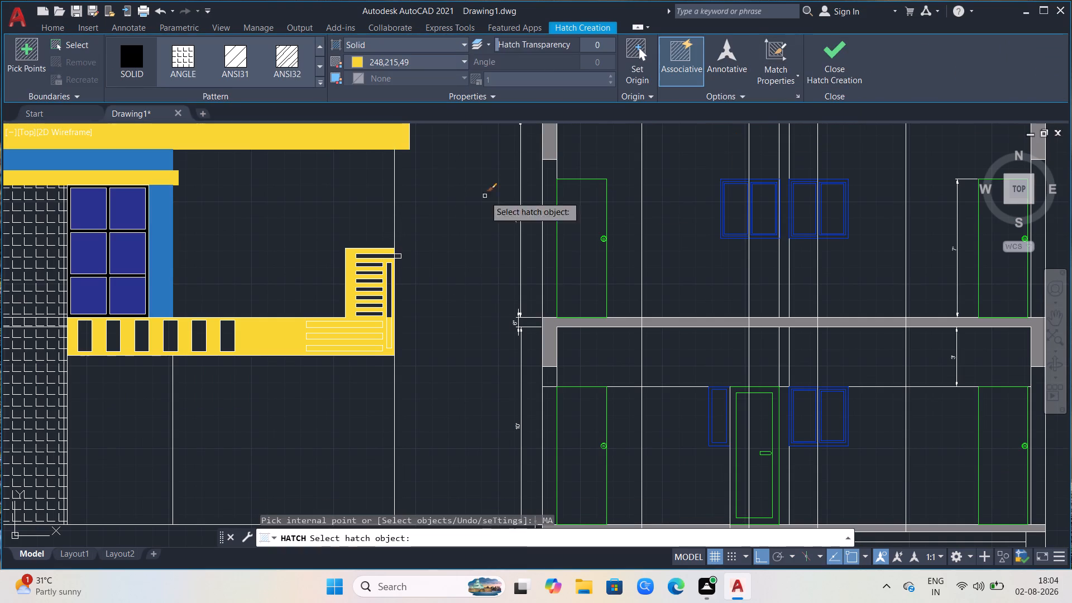
pyautogui.click(160, 265)
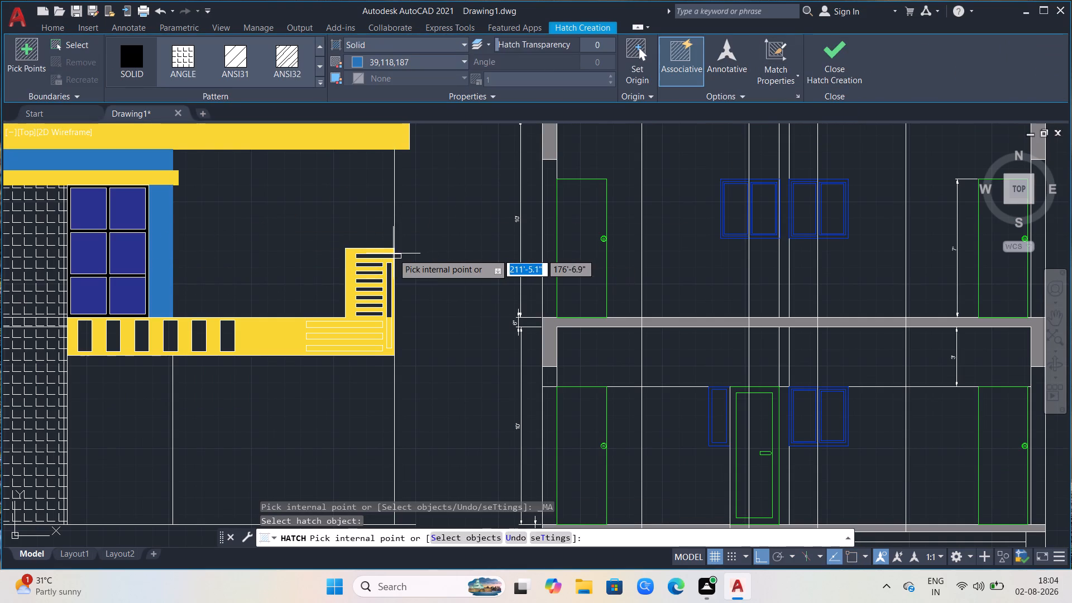
pyautogui.scroll(3, 381, 258)
pyautogui.click(386, 251)
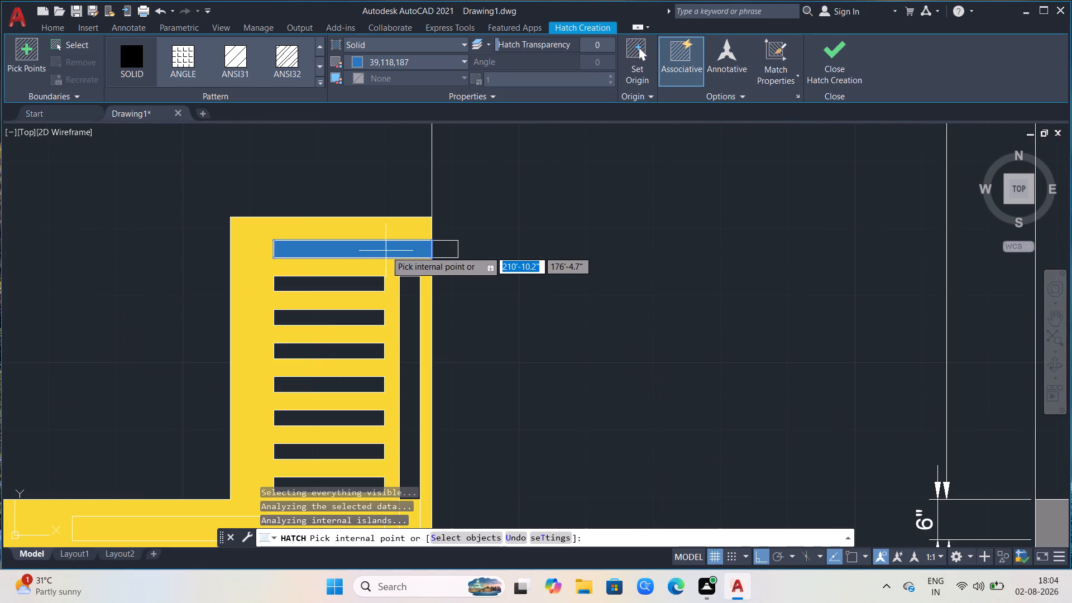
pyautogui.click(447, 250)
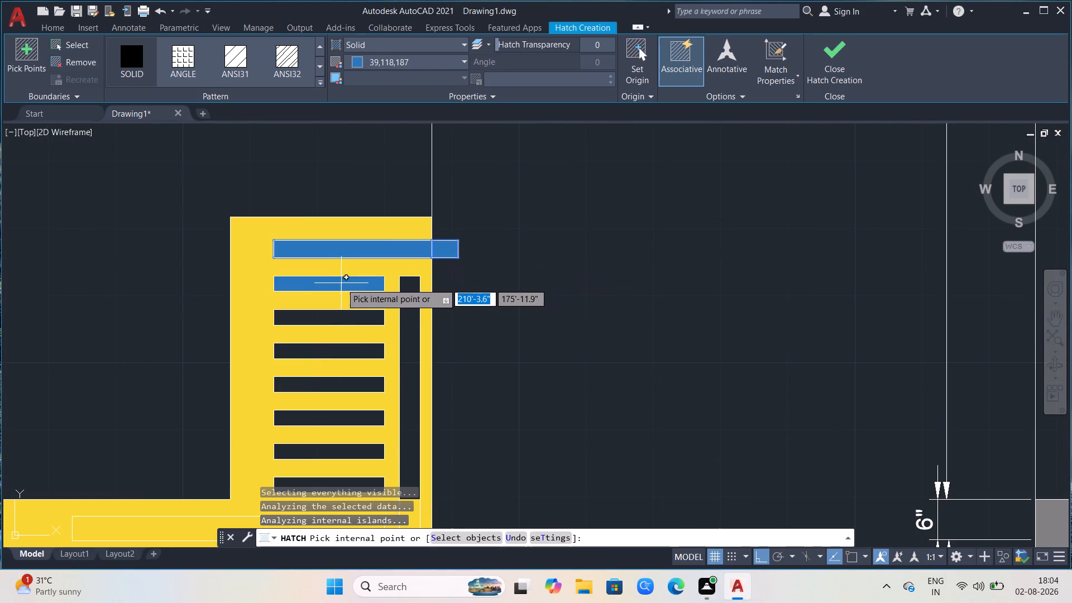
pyautogui.click(342, 282)
pyautogui.click(353, 315)
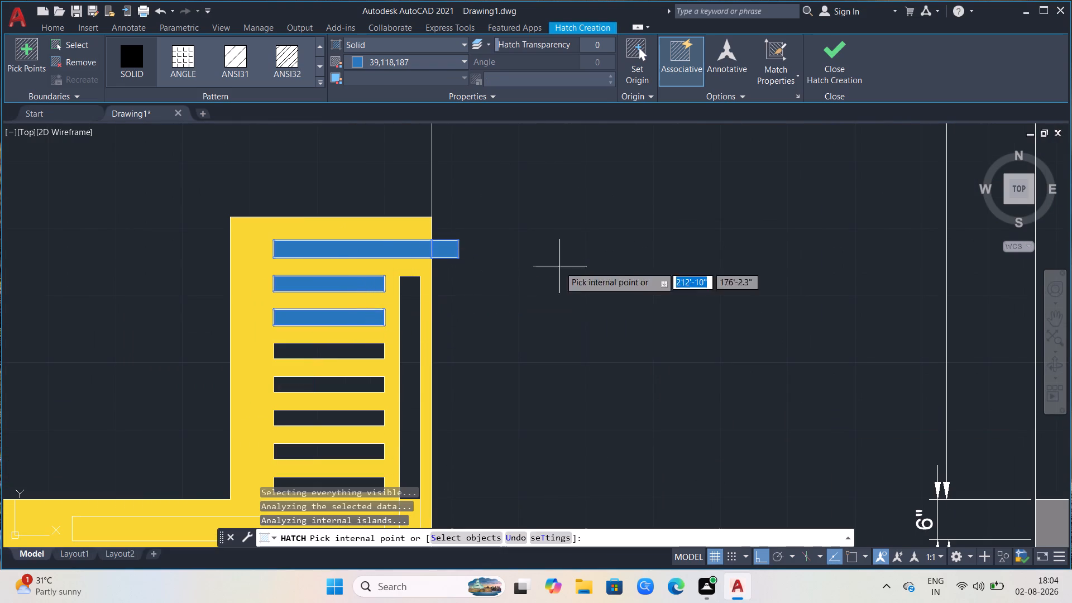
pyautogui.scroll(-2, 630, 251)
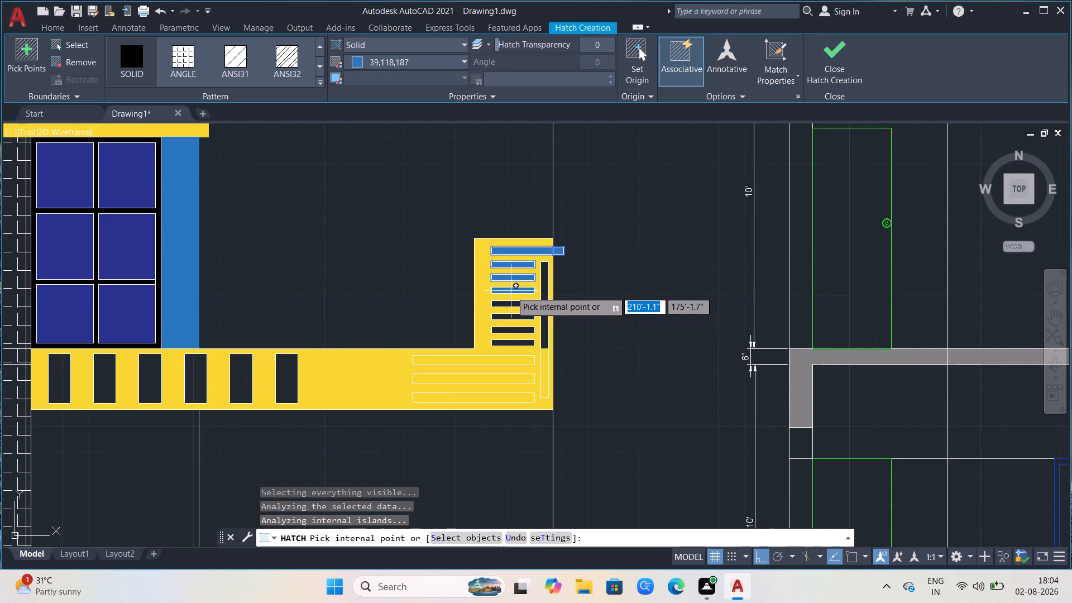
pyautogui.click(511, 291)
pyautogui.click(515, 304)
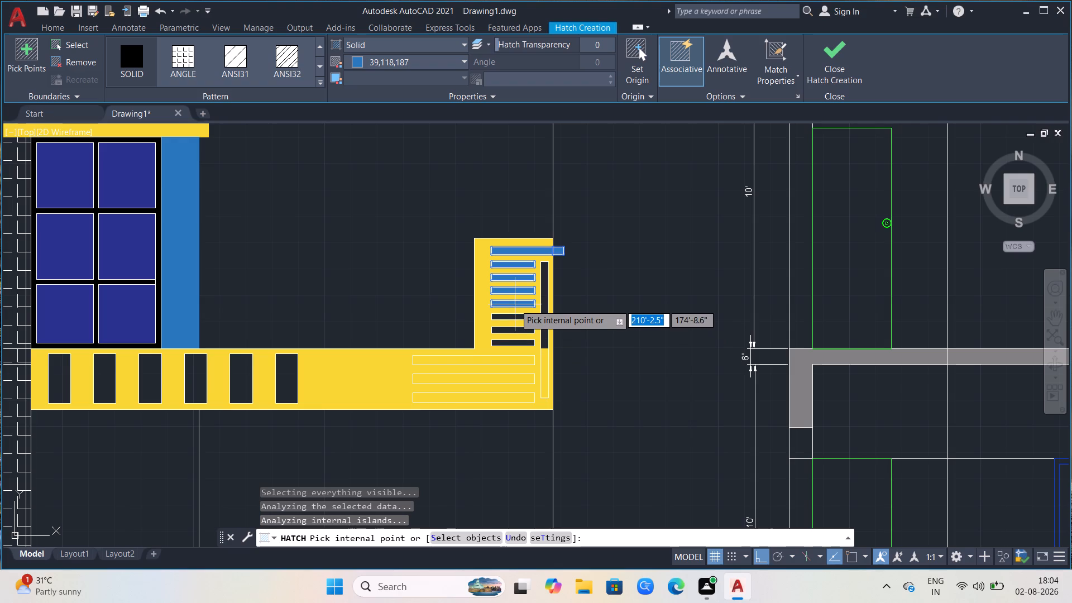
pyautogui.click(518, 318)
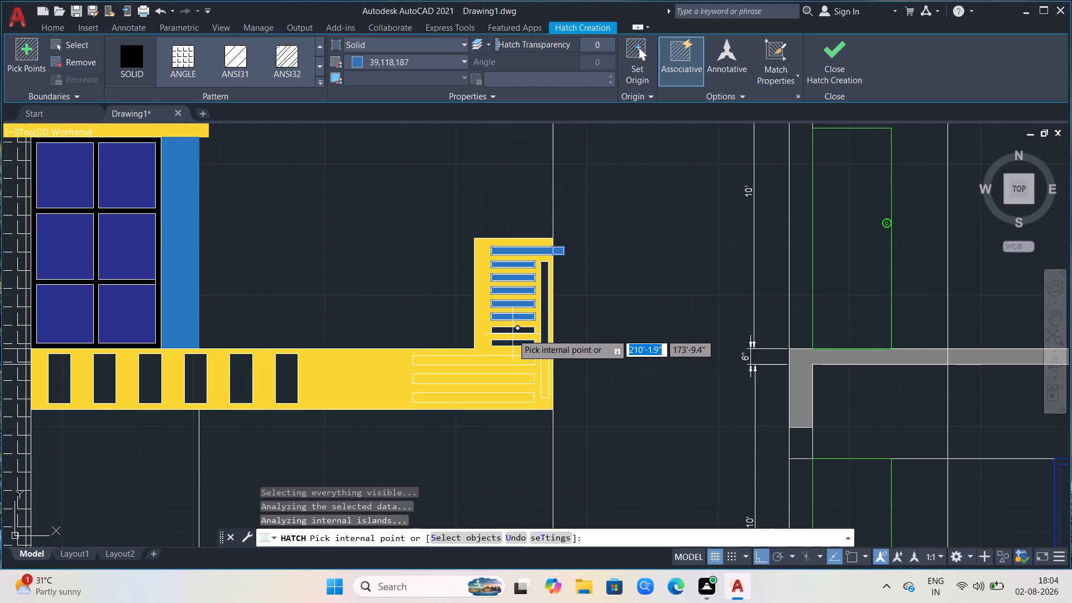
pyautogui.click(513, 330)
pyautogui.click(513, 344)
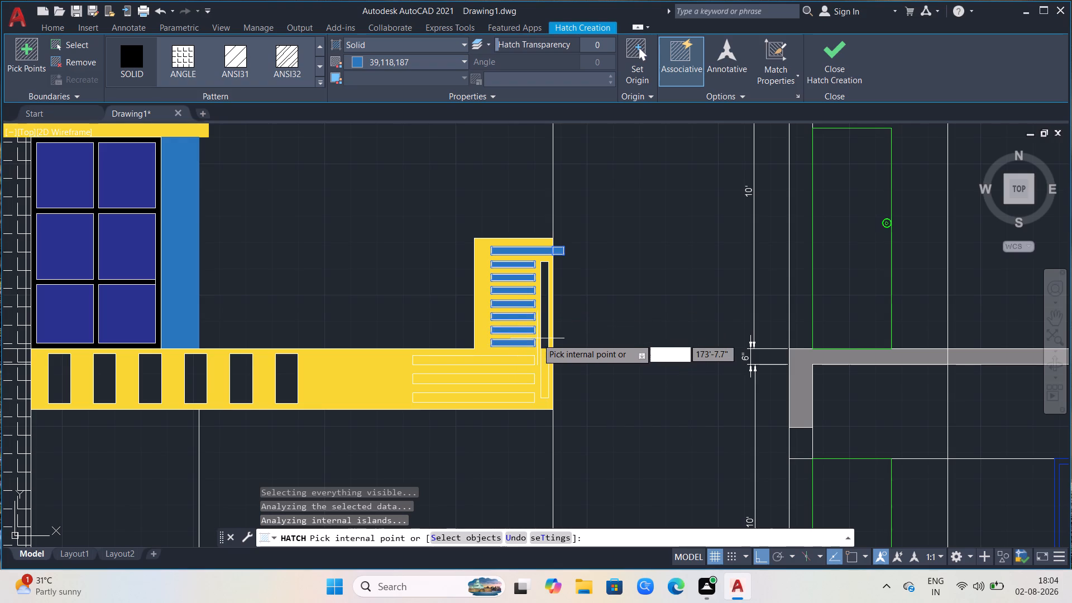
pyautogui.click(542, 336)
# Add the six rectangular openings along the yellow band to the same blue solid hatch.
pyautogui.scroll(-1, 638, 291)
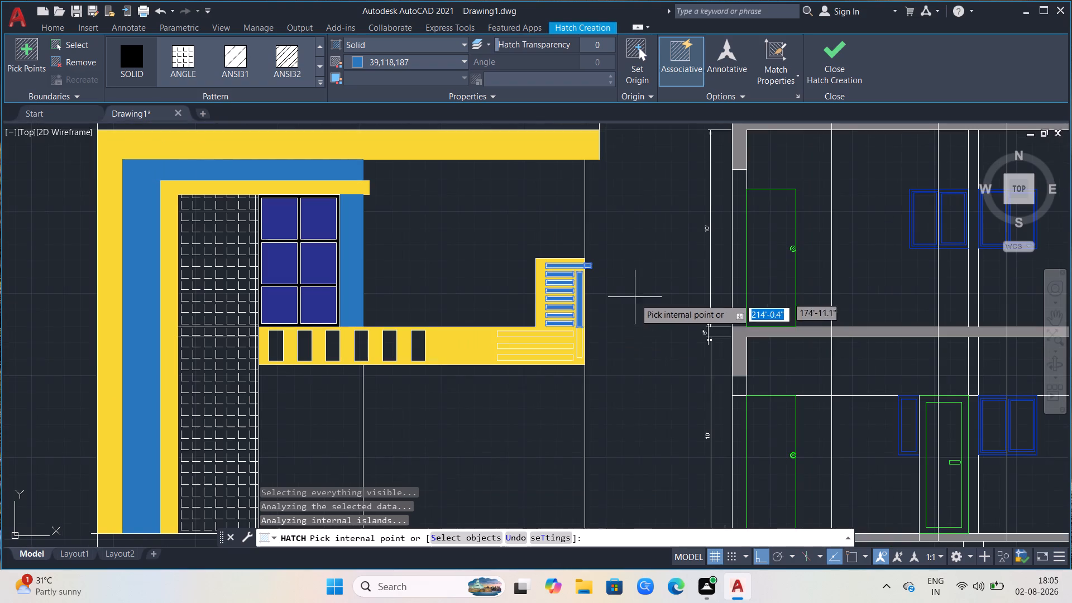
pyautogui.scroll(1, 328, 364)
pyautogui.click(338, 329)
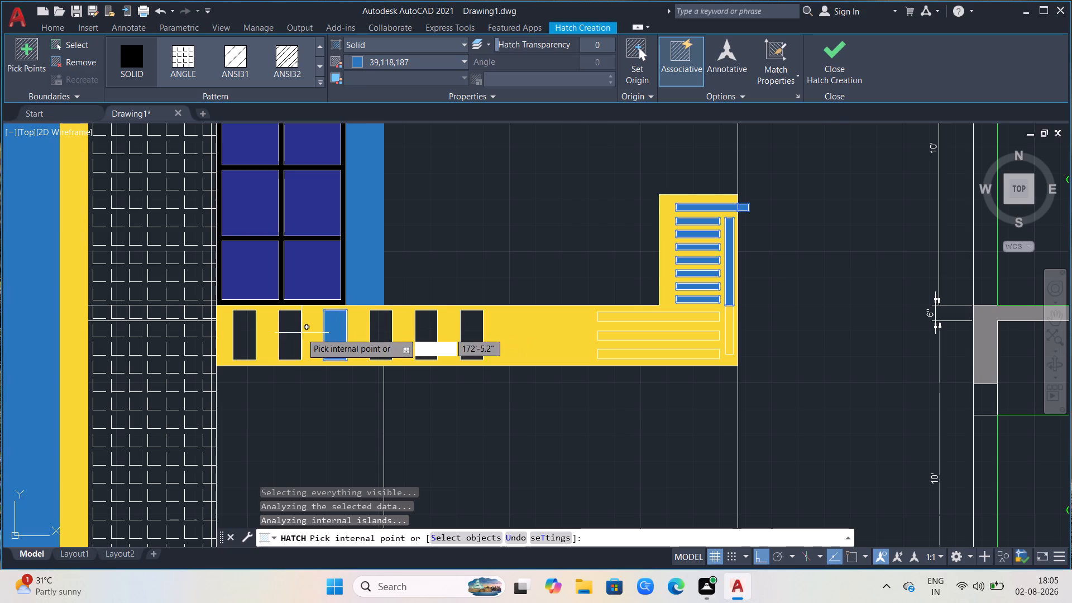
pyautogui.click(295, 339)
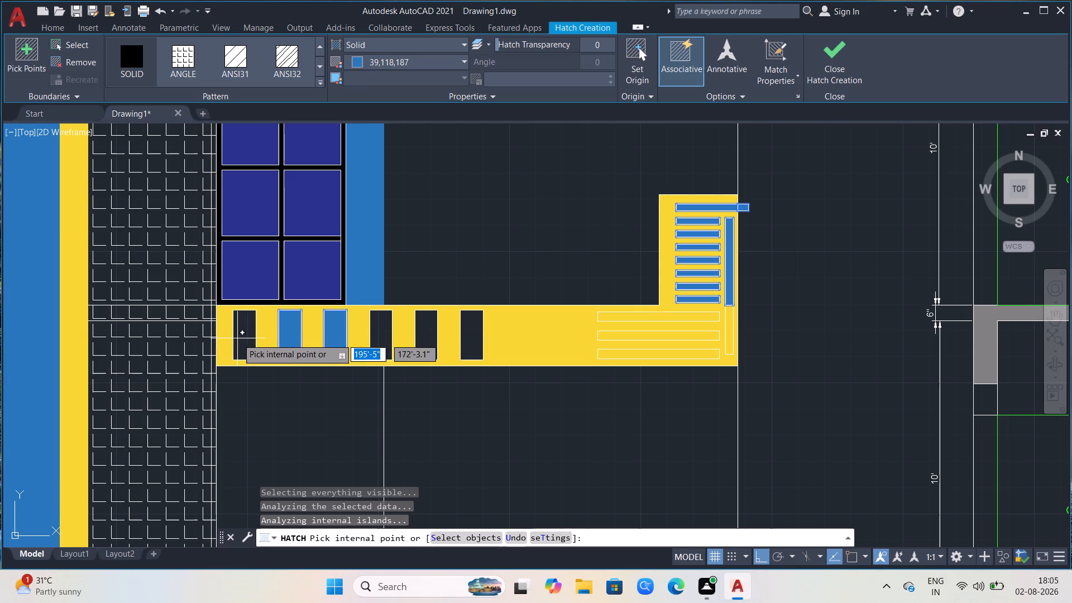
pyautogui.click(247, 338)
pyautogui.click(384, 346)
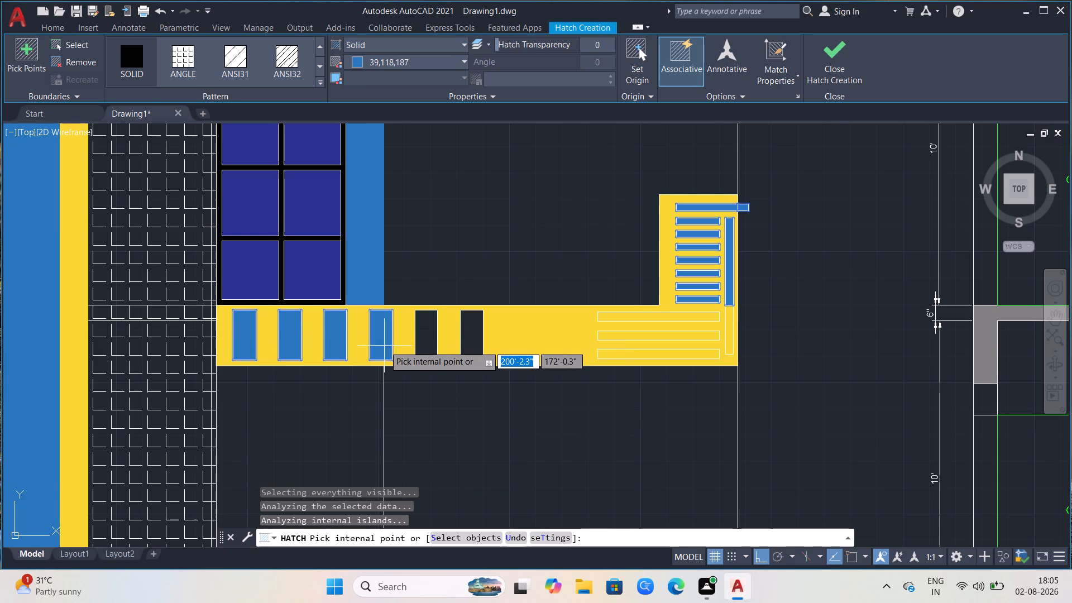
pyautogui.click(422, 337)
pyautogui.click(475, 339)
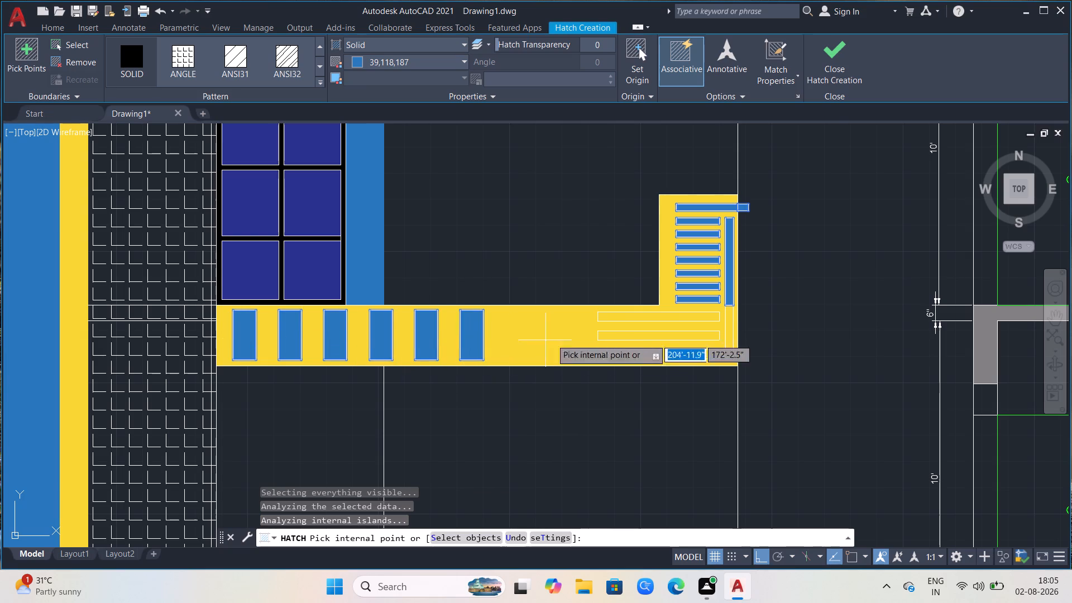
# Add the three long slats and the vertical slot's lower part inside the yellow band to the blue hatch, and finish hatching.
pyautogui.scroll(3, 629, 326)
pyautogui.click(636, 299)
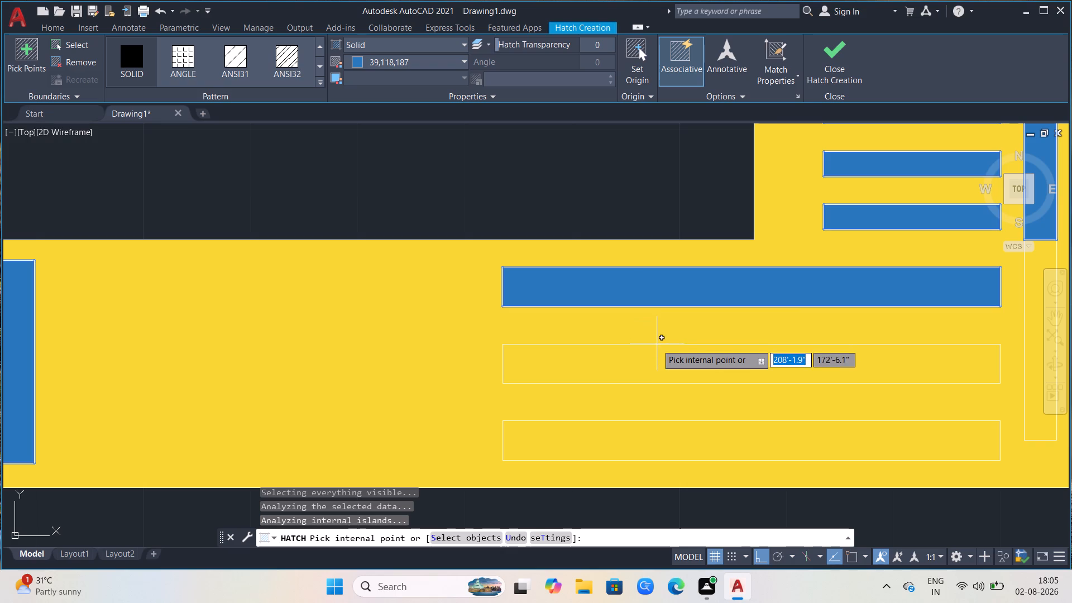
pyautogui.click(658, 353)
pyautogui.scroll(-2, 499, 296)
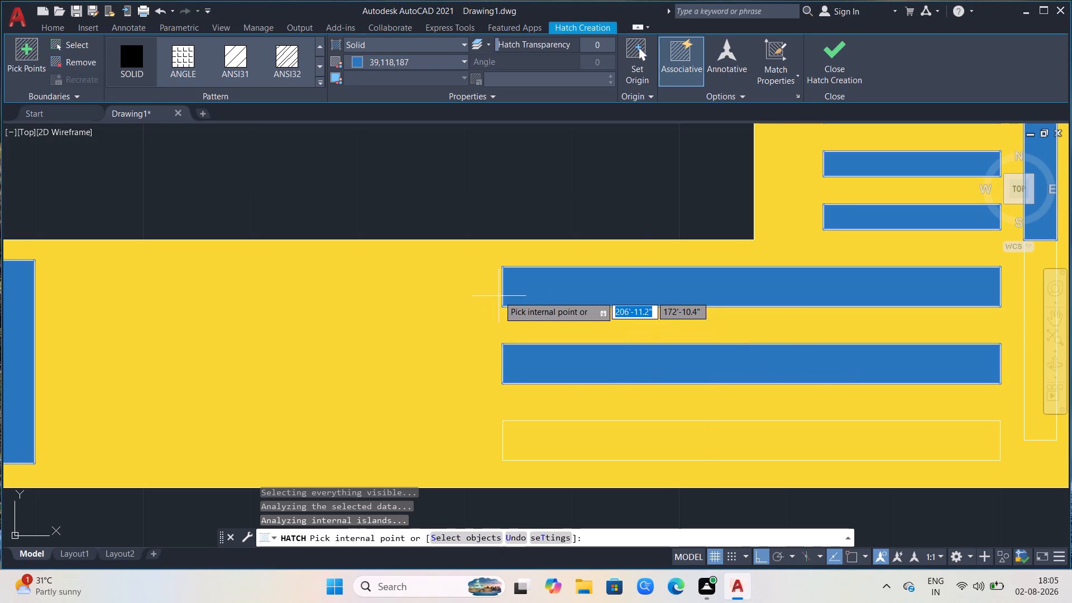
pyautogui.scroll(-2, 461, 277)
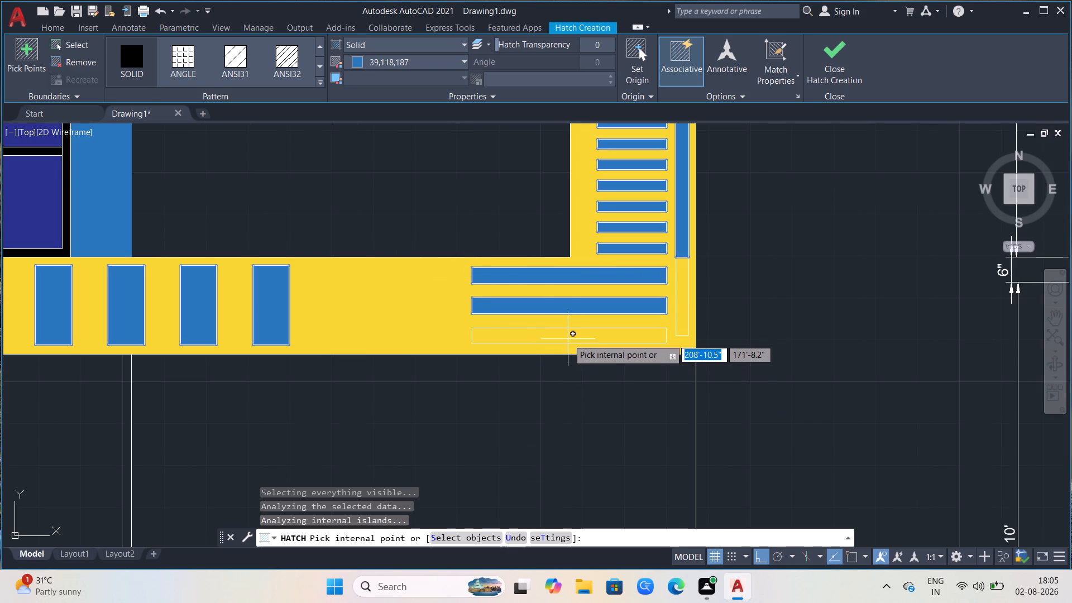
pyautogui.click(568, 339)
pyautogui.click(681, 312)
pyautogui.rightClick(681, 312)
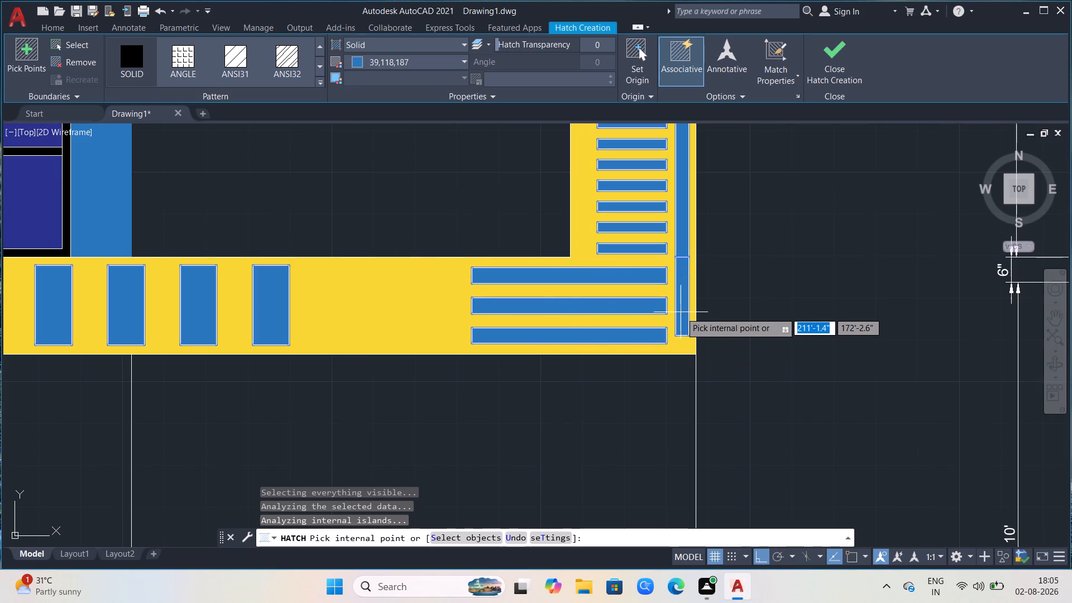
pyautogui.click(740, 258)
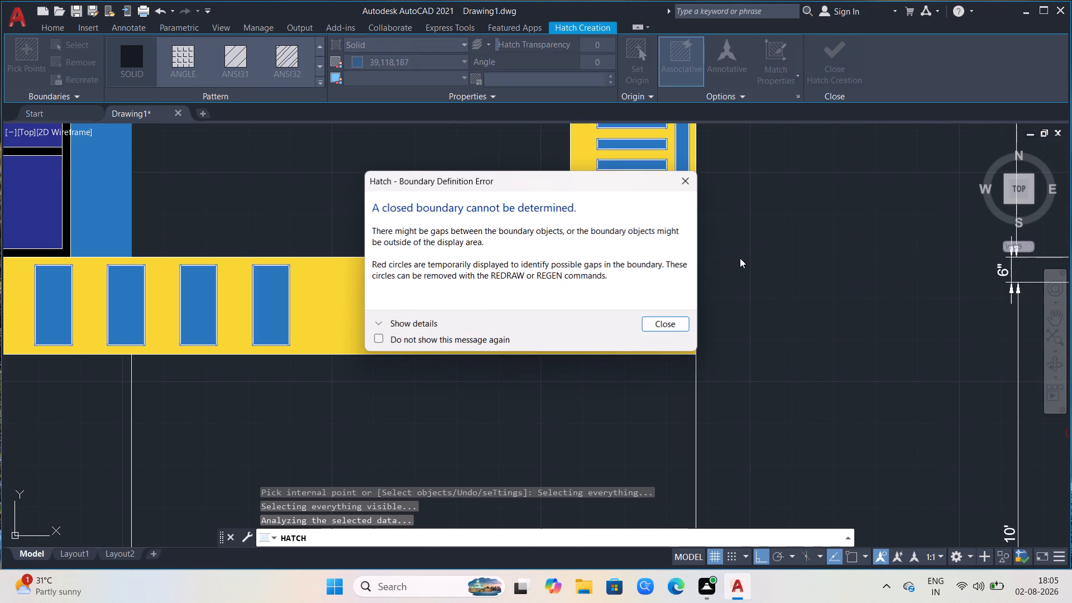
pyautogui.click(687, 183)
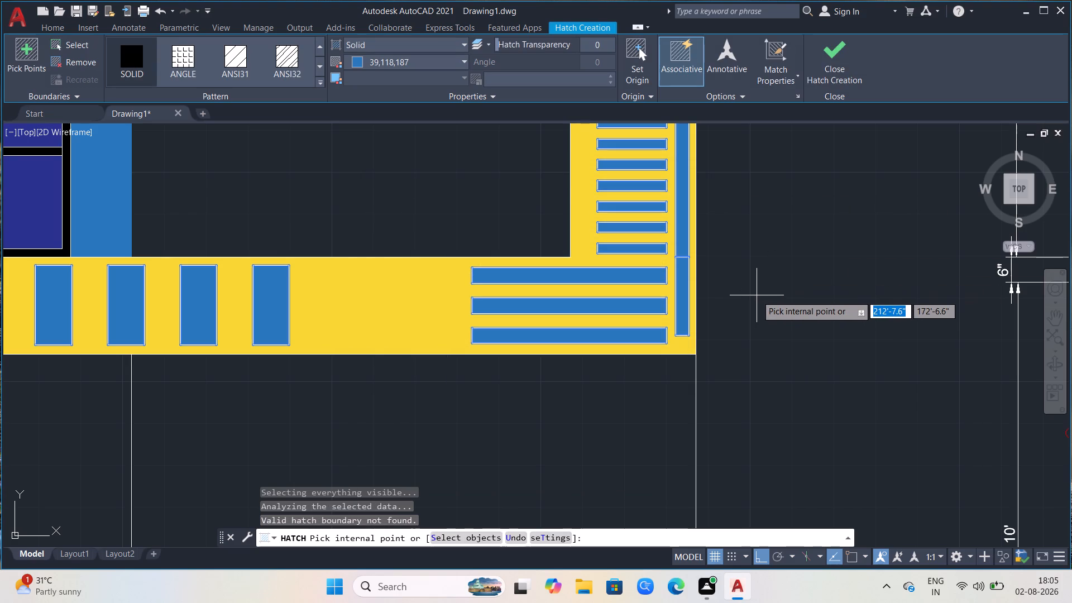
pyautogui.press('Escape')
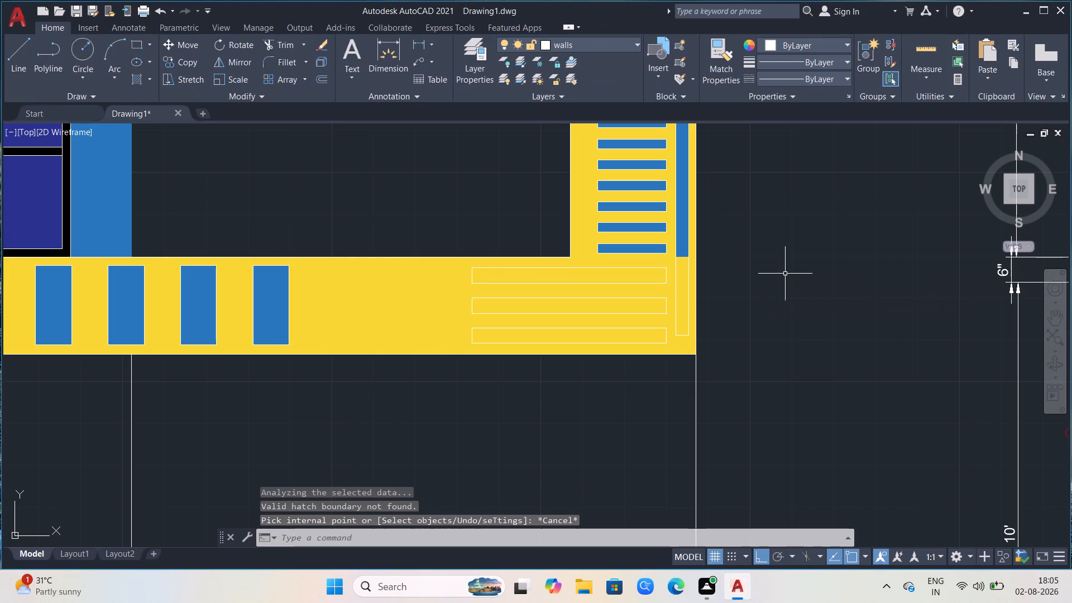
# Hatch the band's three long slats and both parts of the vertical slot again, matching the existing blue solid (39,118,187).
pyautogui.press('Return')
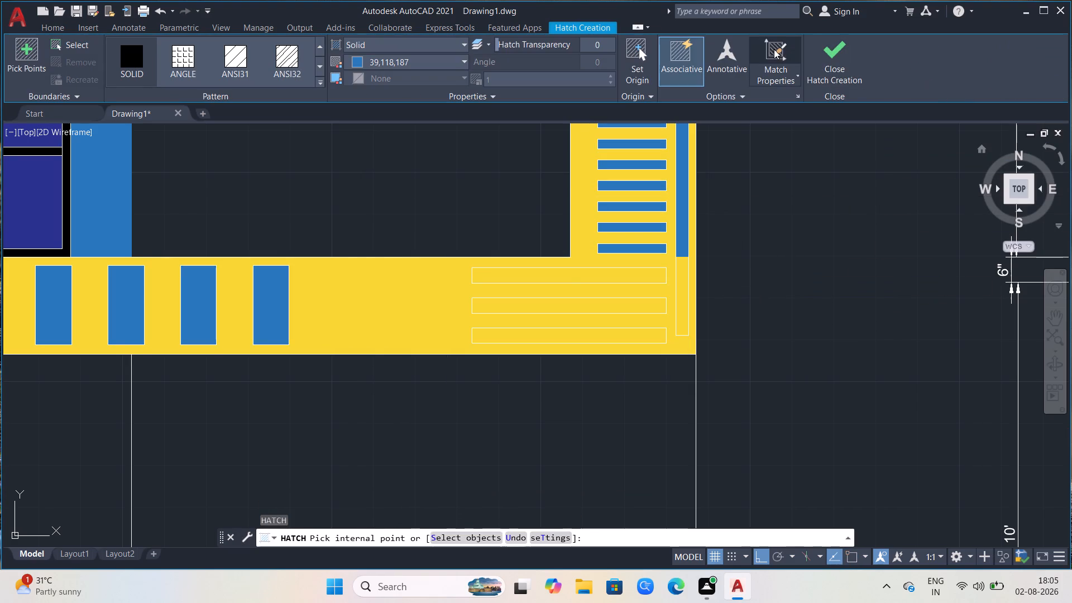
pyautogui.click(774, 49)
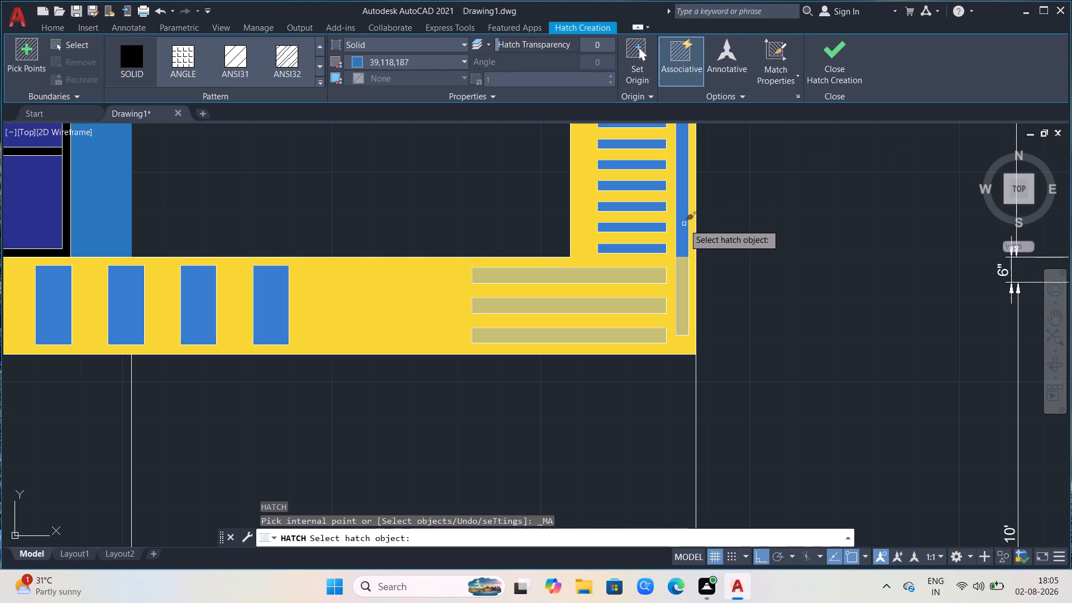
pyautogui.click(684, 224)
pyautogui.click(565, 272)
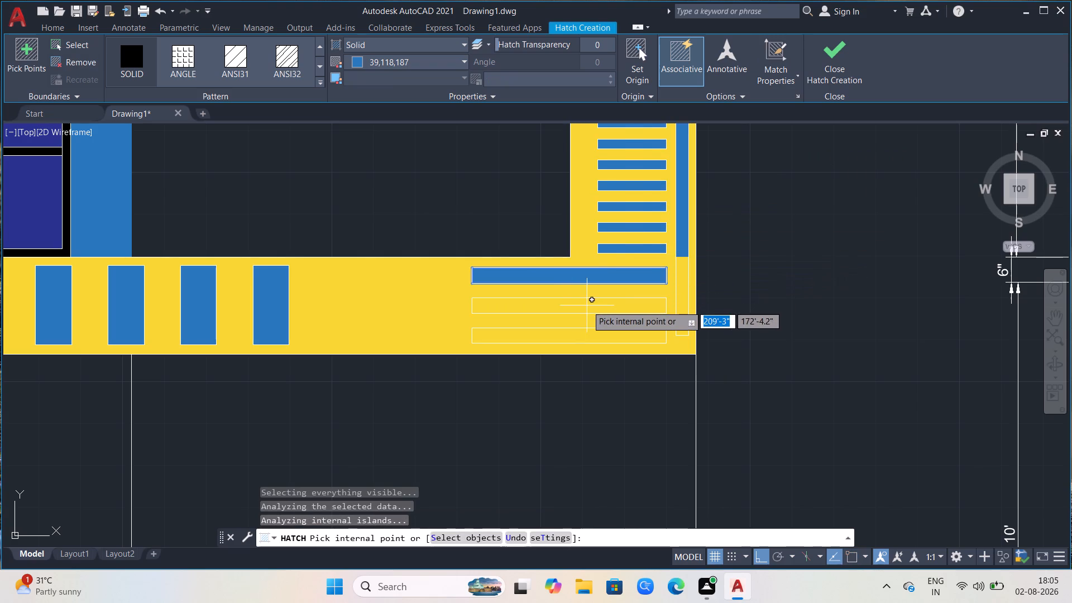
pyautogui.click(587, 305)
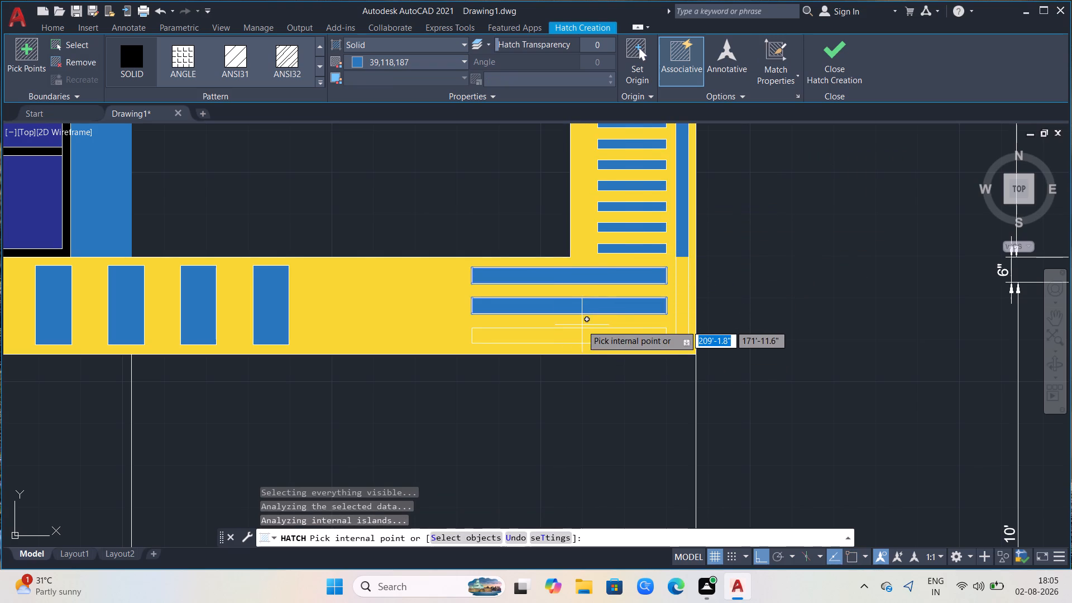
pyautogui.click(581, 331)
pyautogui.click(684, 307)
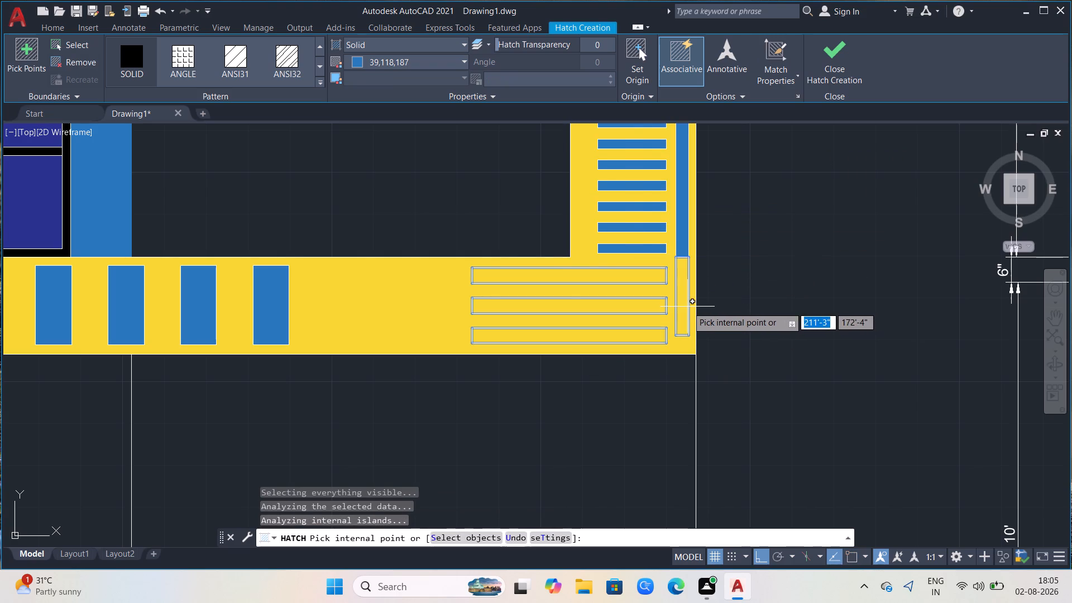
pyautogui.click(682, 240)
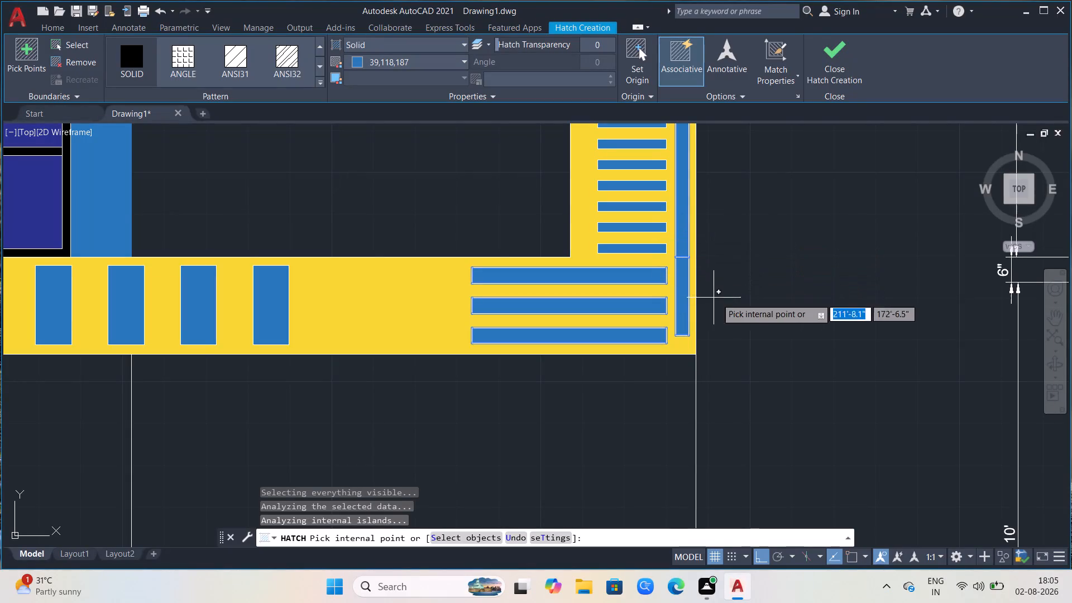
pyautogui.click(770, 299)
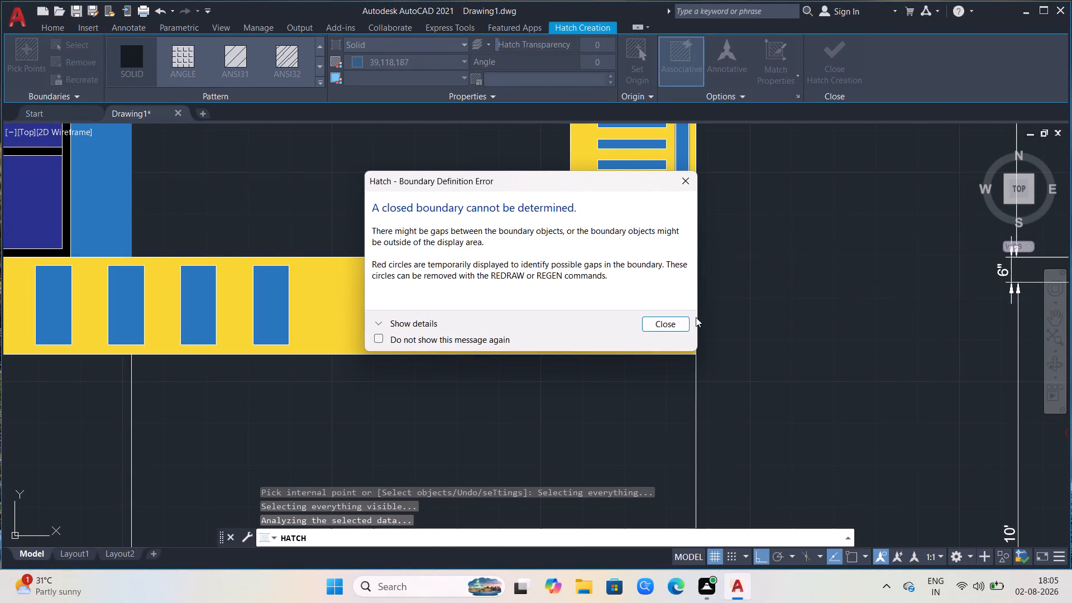
pyautogui.click(672, 324)
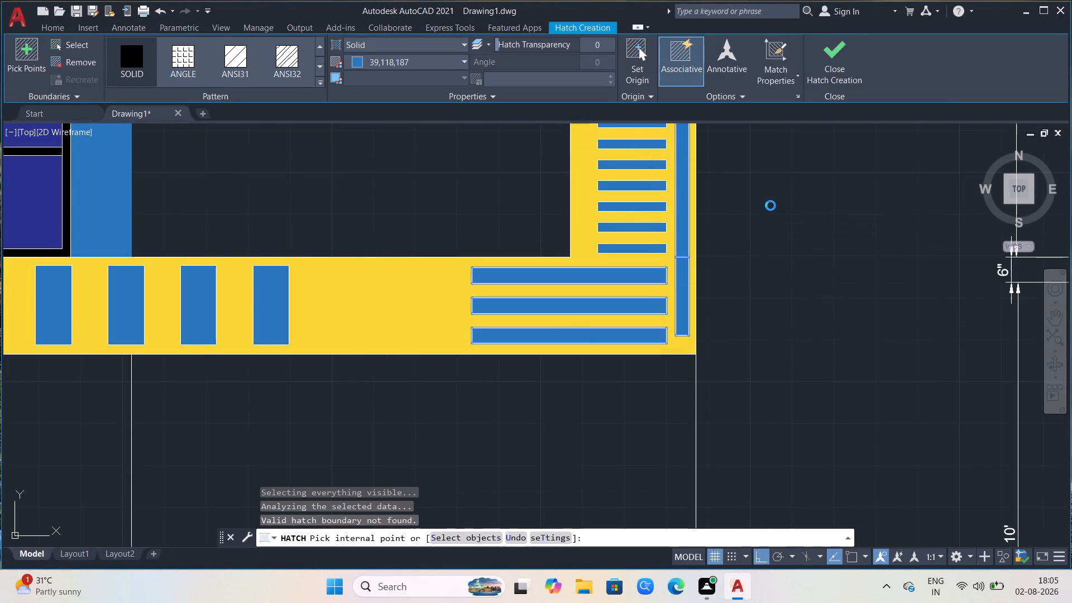
pyautogui.click(770, 205)
pyautogui.click(676, 317)
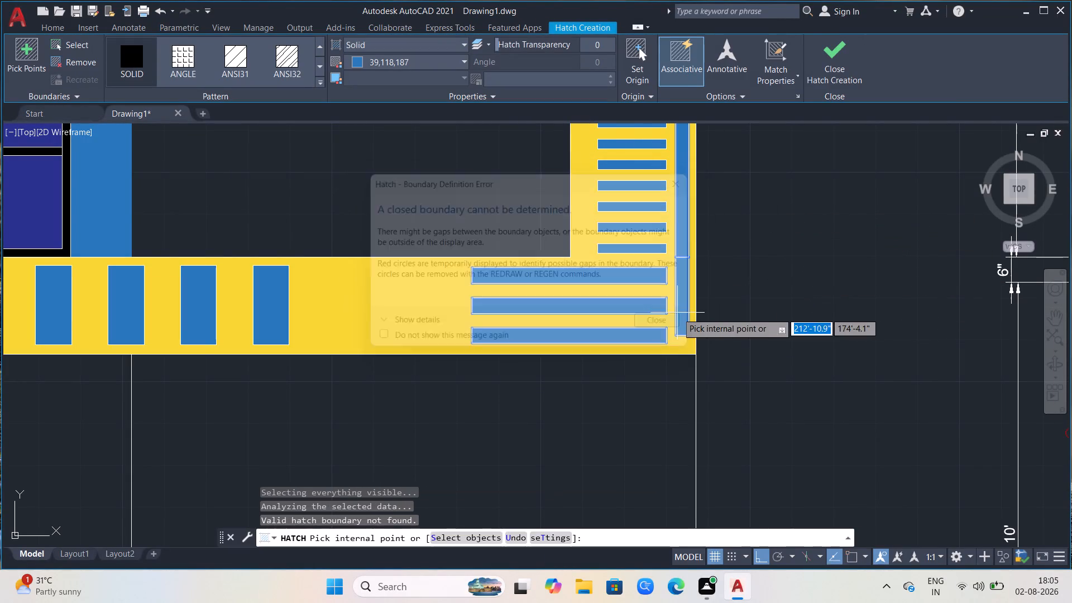
pyautogui.press('Escape')
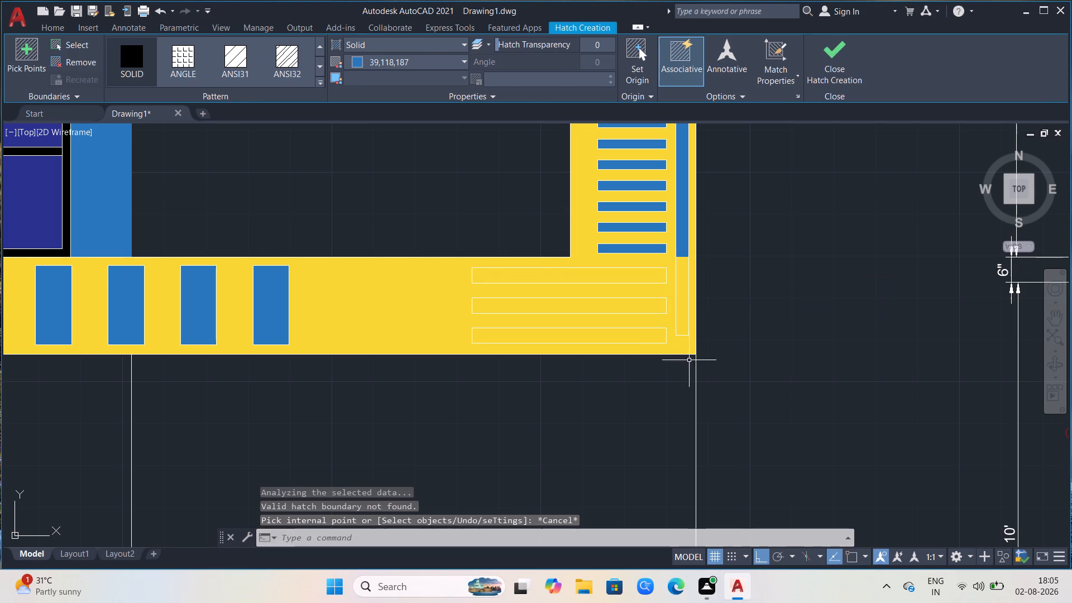
# Delete the yellow solid hatch covering the horizontal band below the window.
pyautogui.scroll(2, 393, 256)
pyautogui.scroll(-2, 619, 299)
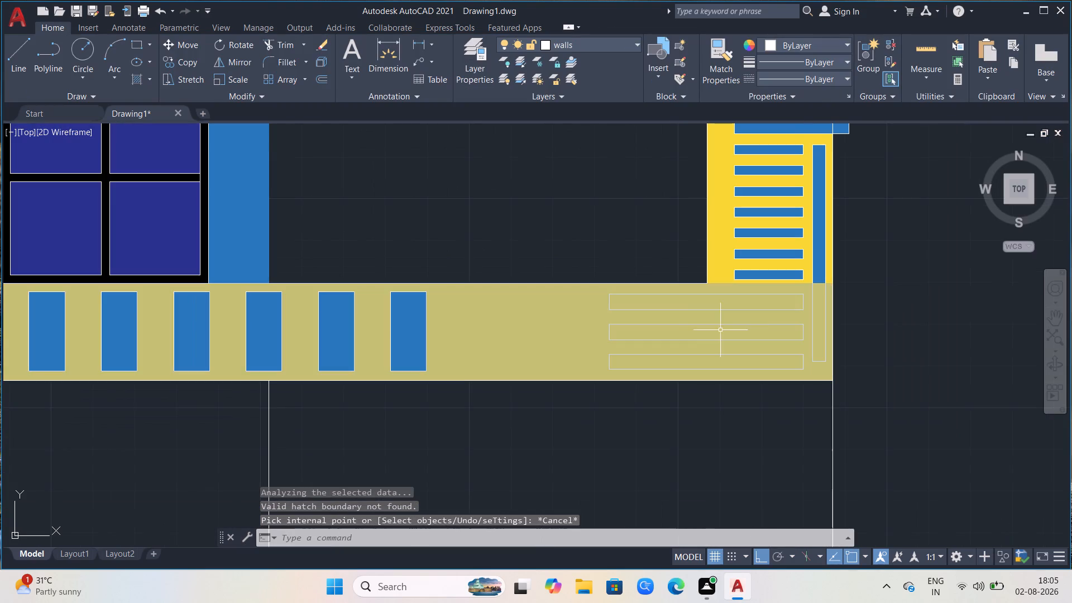
pyautogui.scroll(-1, 424, 262)
pyautogui.click(504, 306)
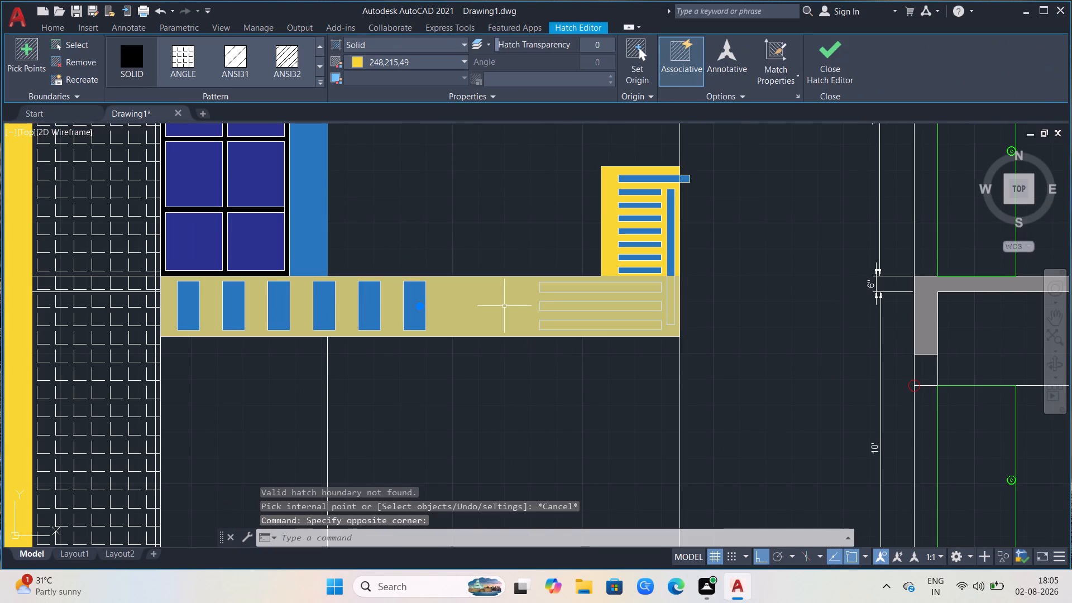
pyautogui.press('Delete')
# Trim away the segment of the band's top edge line that crosses the blue vertical slot.
pyautogui.scroll(1, 706, 291)
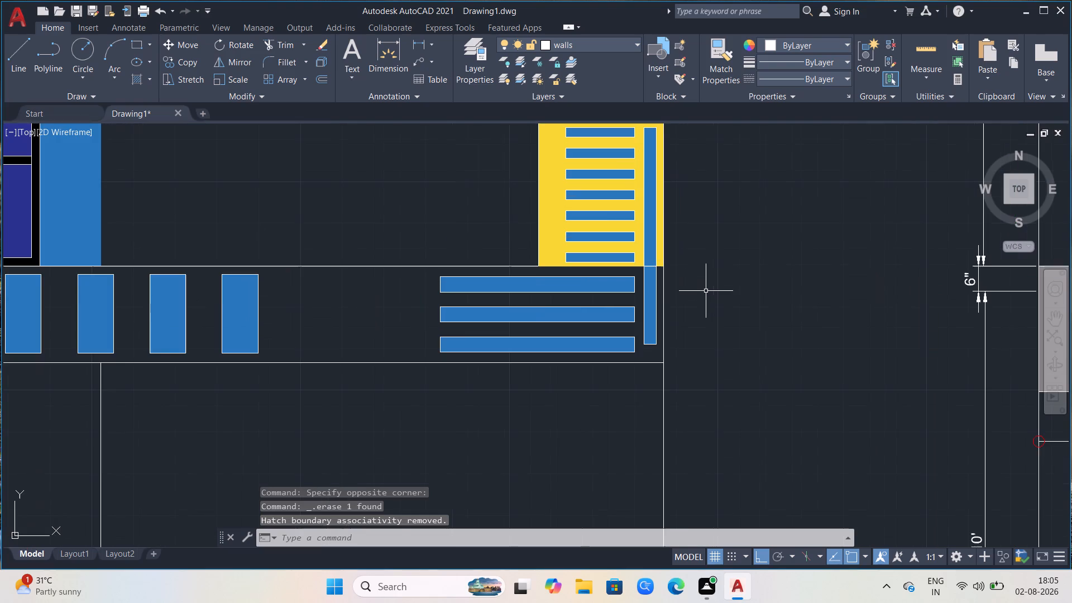
pyautogui.scroll(2, 702, 255)
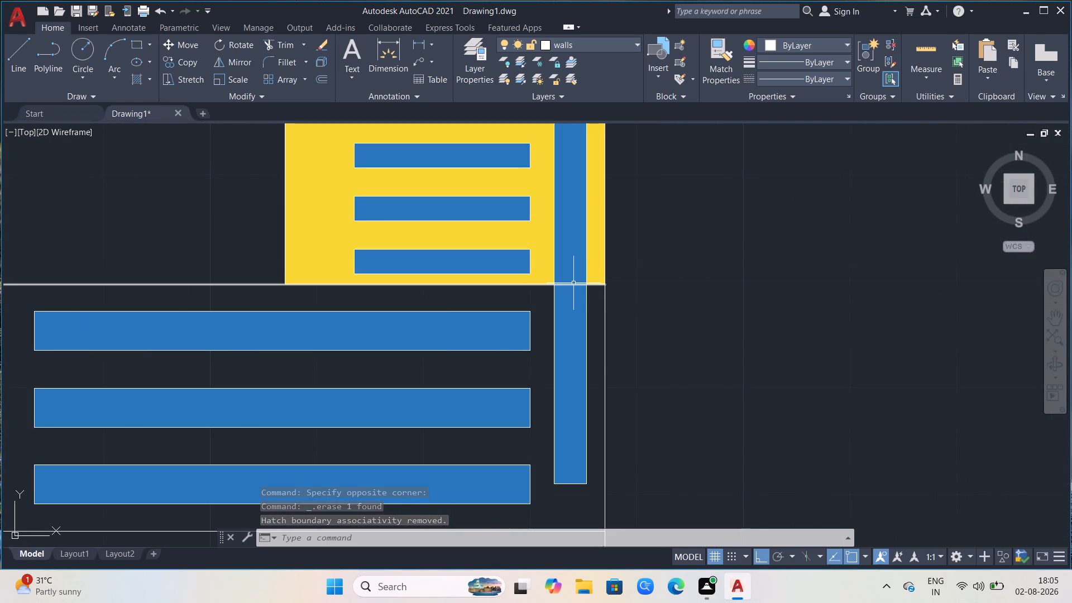
pyautogui.click(573, 283)
pyautogui.press('Escape')
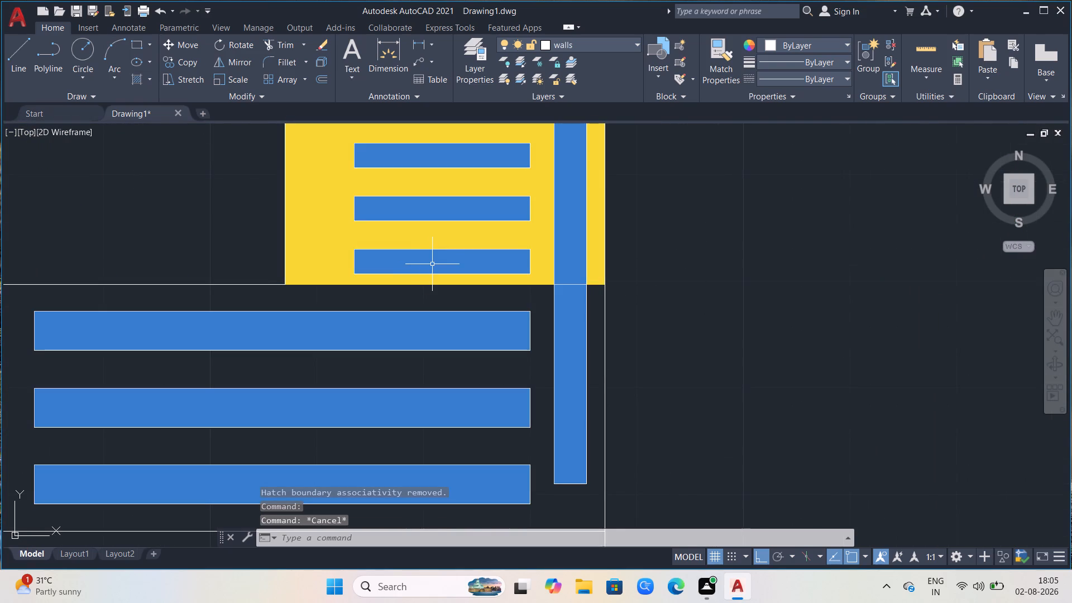
pyautogui.click(312, 273)
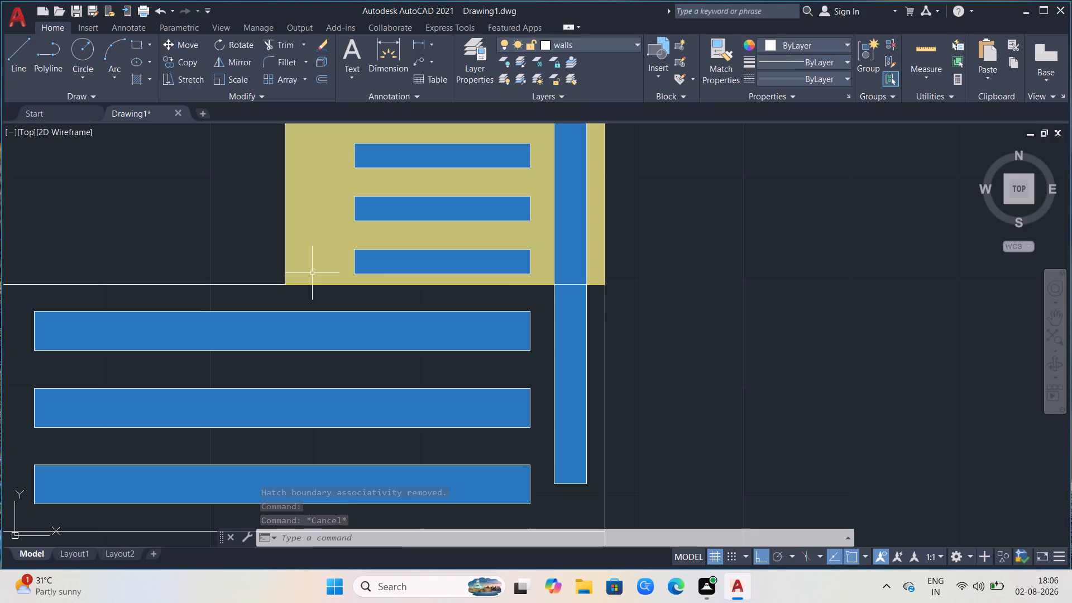
pyautogui.press('Escape')
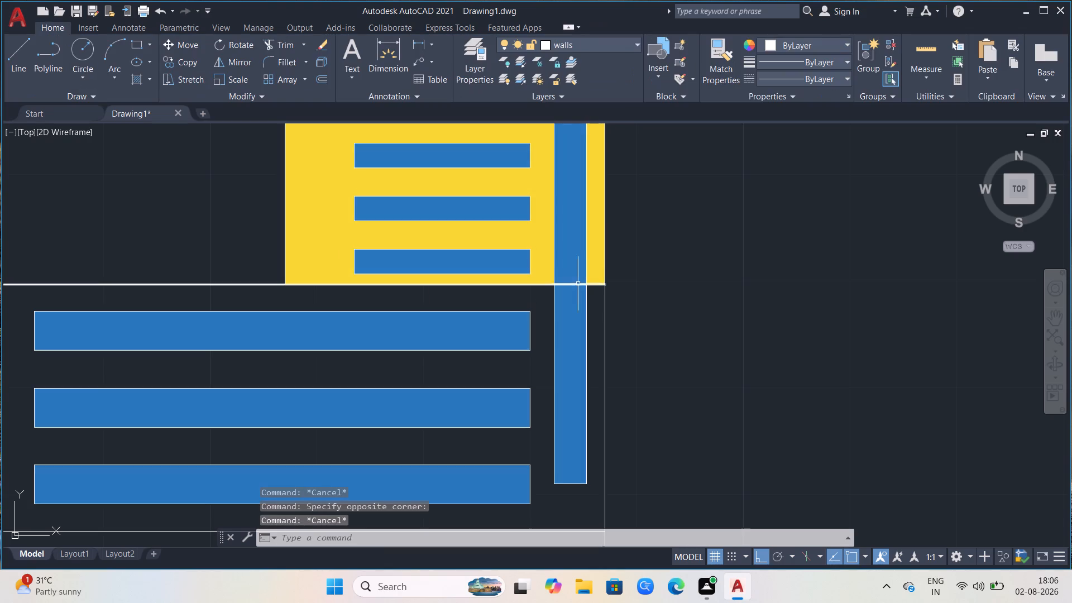
pyautogui.scroll(3, 576, 286)
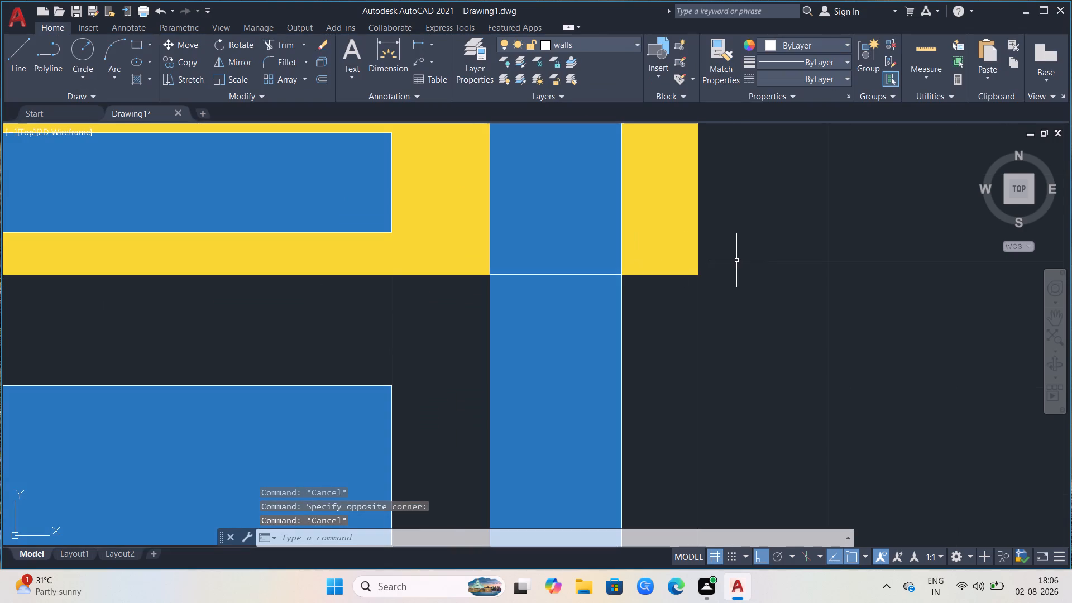
pyautogui.scroll(-1, 342, 220)
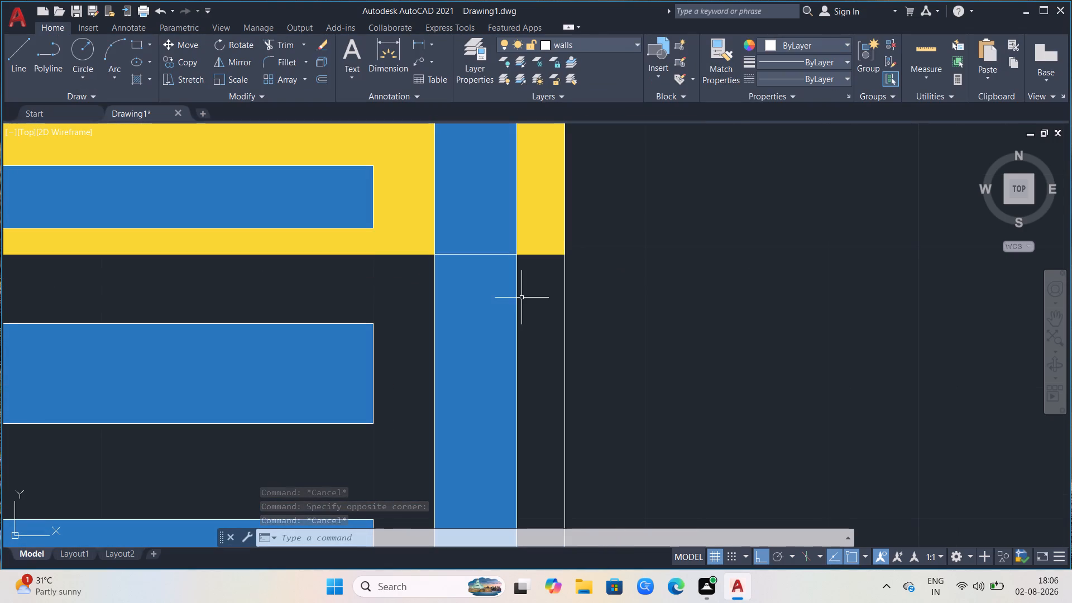
pyautogui.write('TR')
pyautogui.press('Return')
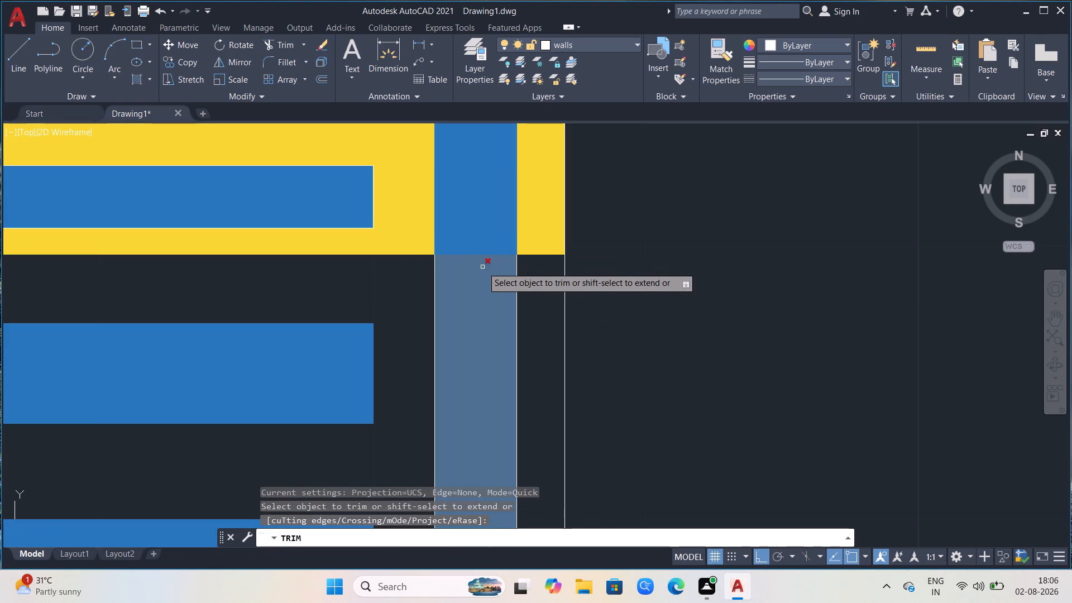
pyautogui.click(482, 258)
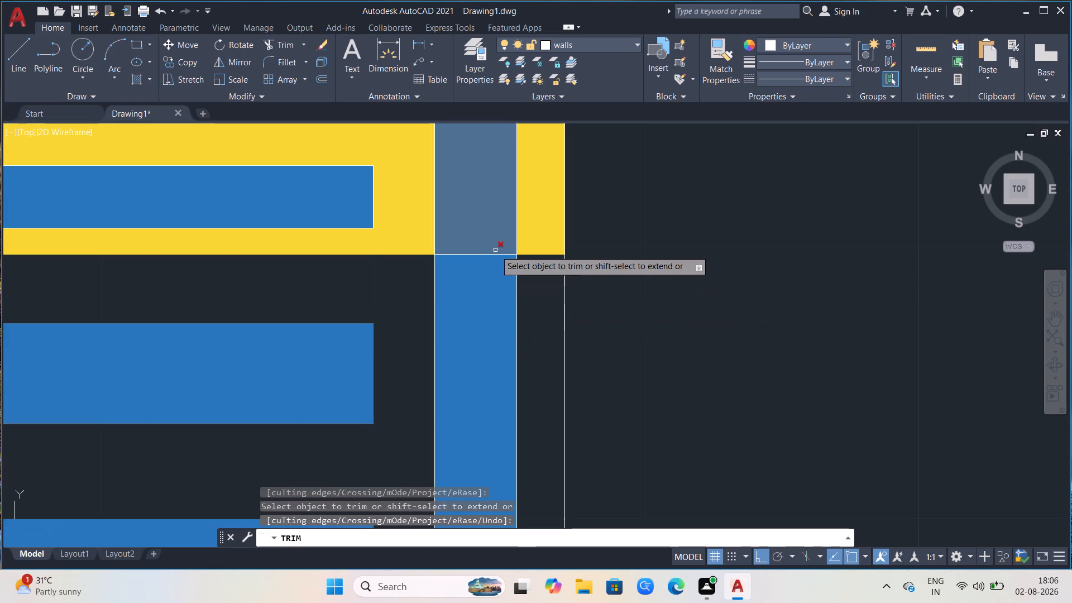
pyautogui.click(496, 252)
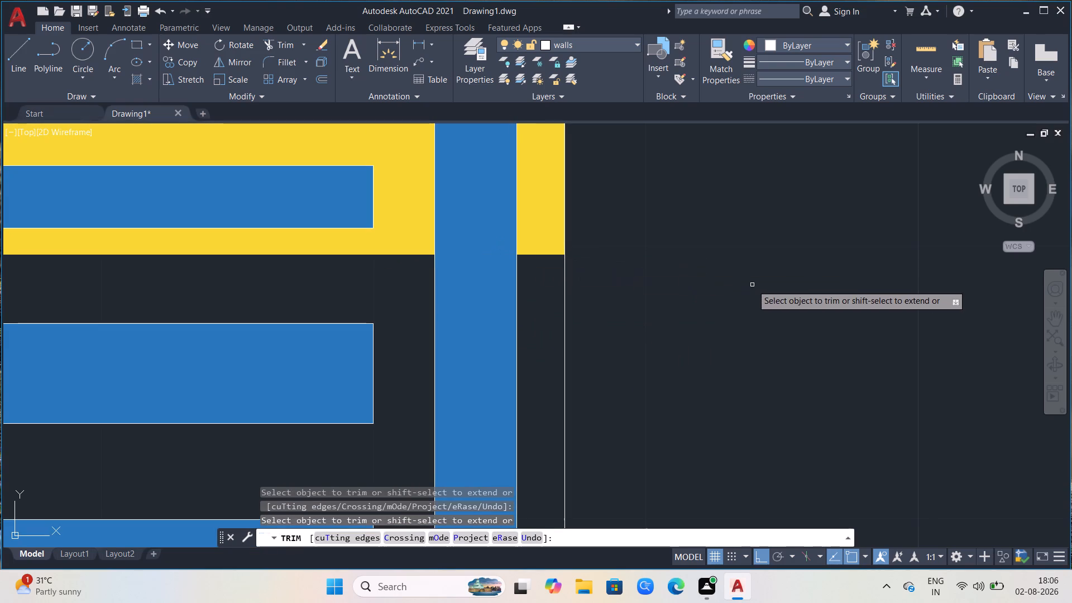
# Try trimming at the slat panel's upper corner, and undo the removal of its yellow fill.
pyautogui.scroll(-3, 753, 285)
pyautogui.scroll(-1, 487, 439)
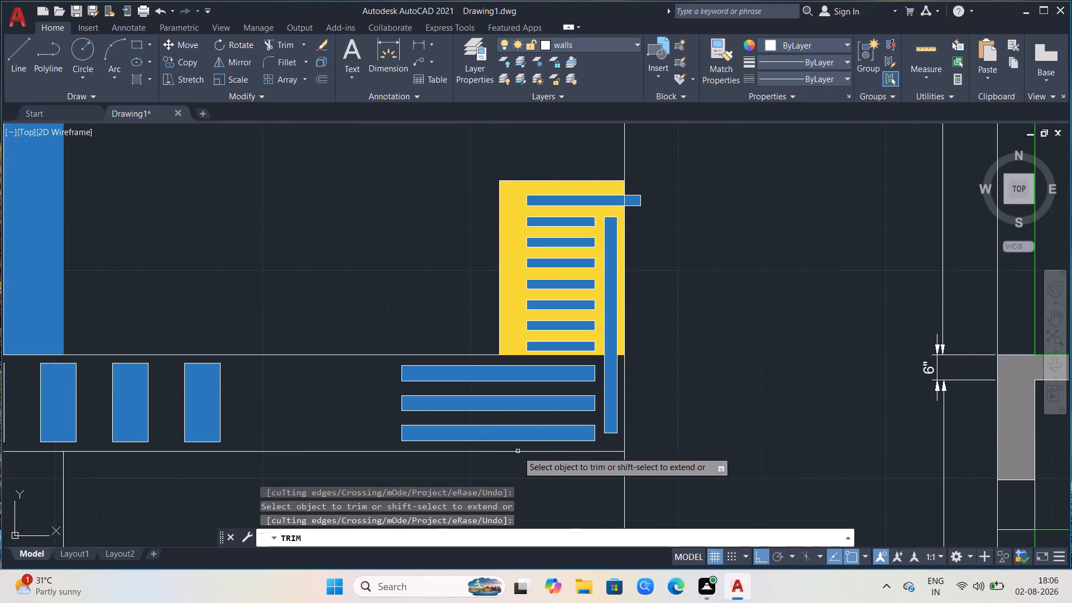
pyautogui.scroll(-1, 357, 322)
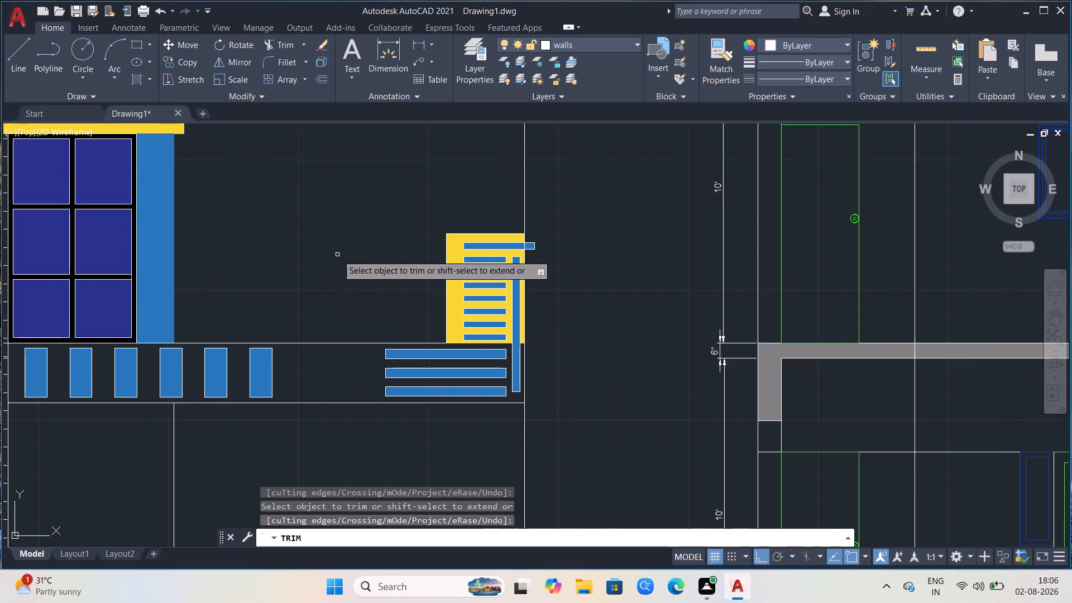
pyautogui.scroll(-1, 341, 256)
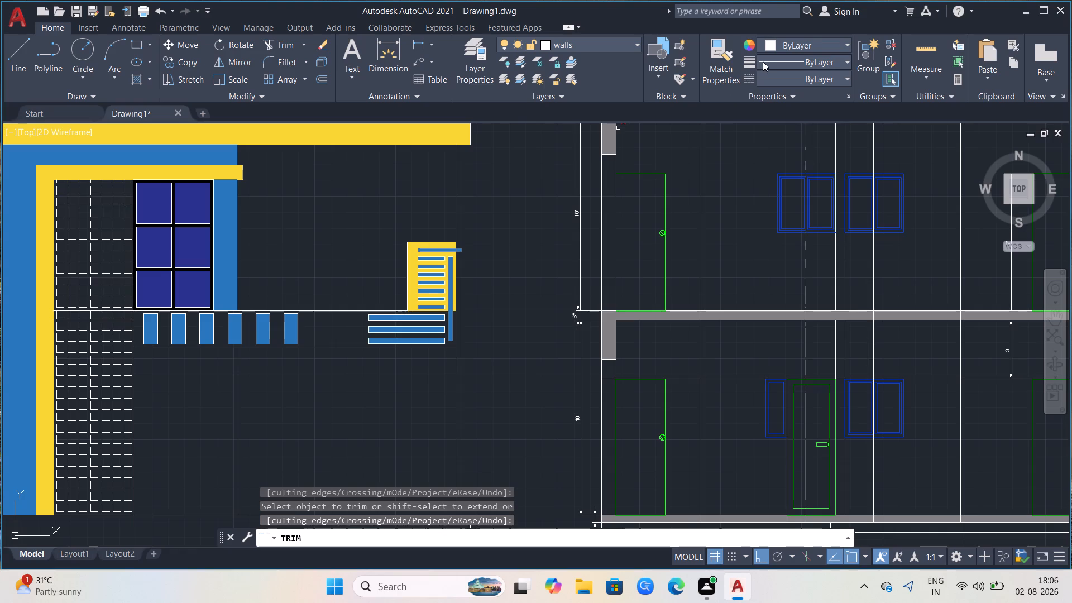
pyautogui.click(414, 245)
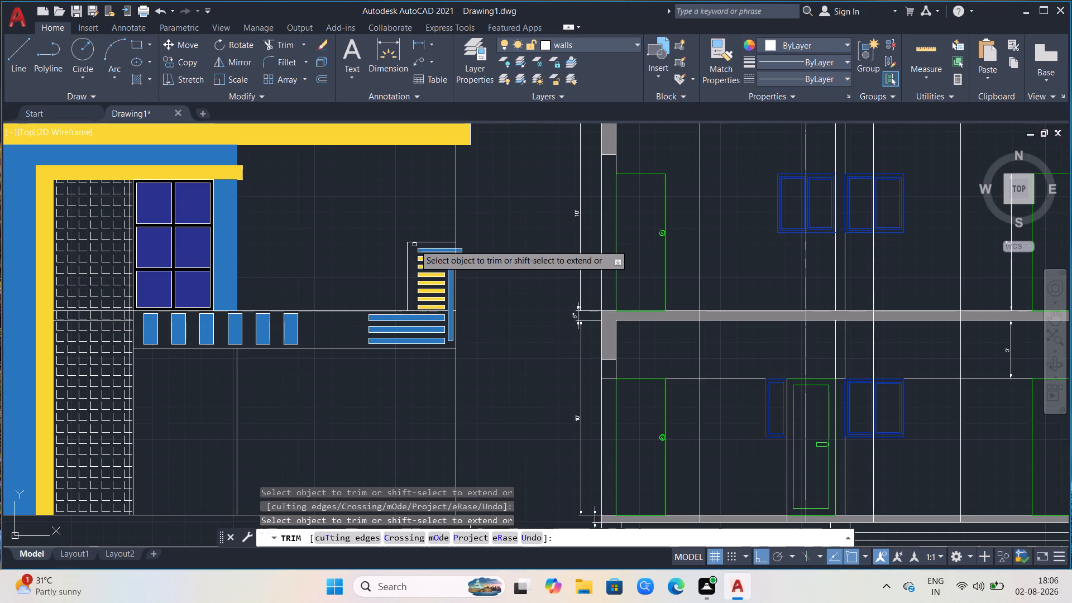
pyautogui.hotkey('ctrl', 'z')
# Hatch the horizontal band around its slats and openings, matching the slat panel's yellow solid (248,215,49).
pyautogui.scroll(-2, 424, 239)
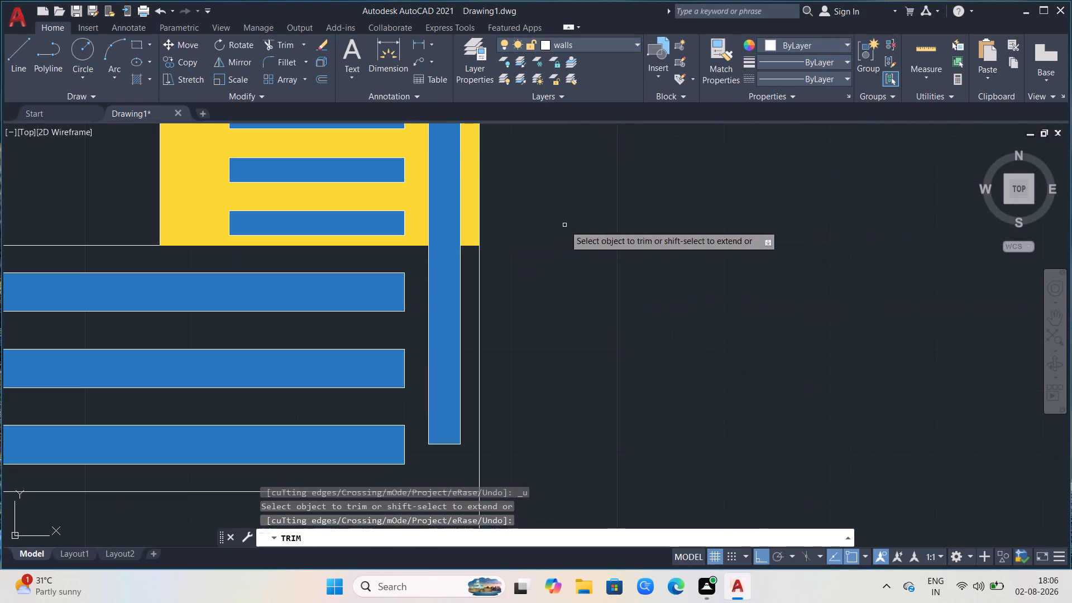
pyautogui.click(143, 79)
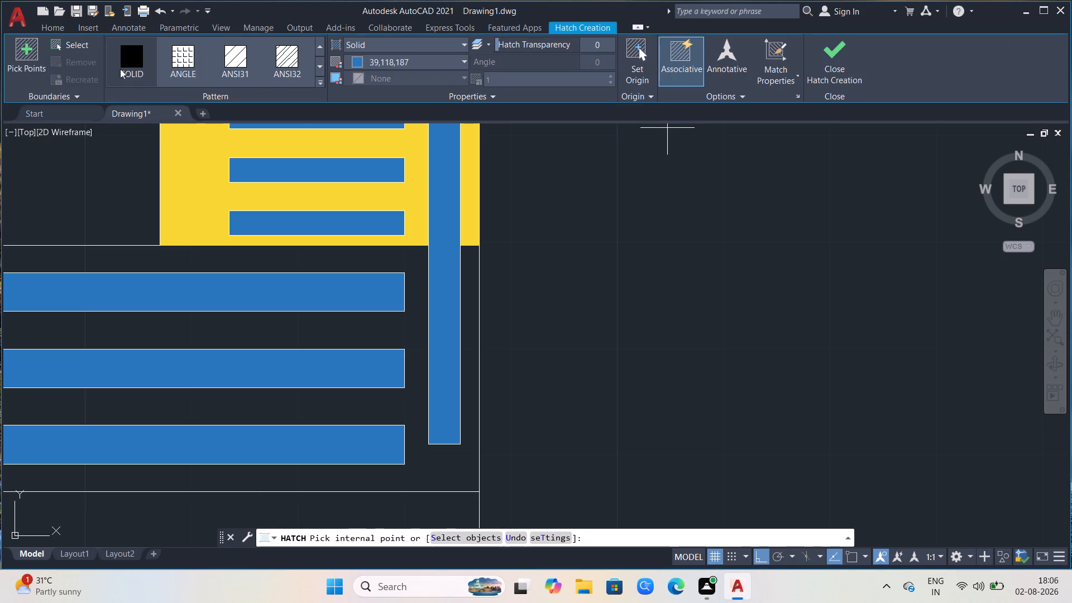
pyautogui.click(772, 48)
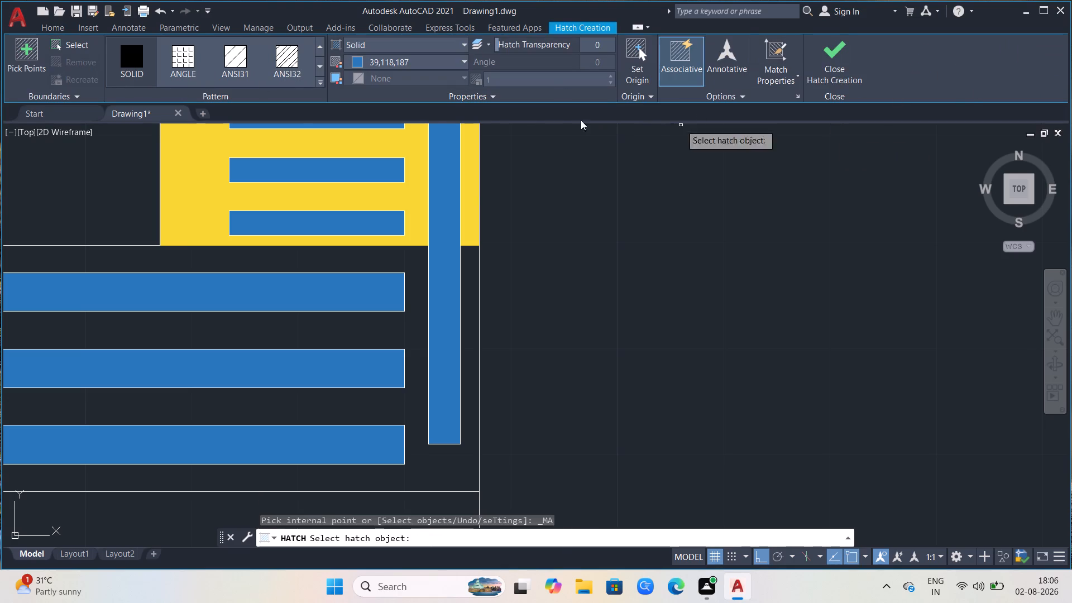
pyautogui.click(418, 179)
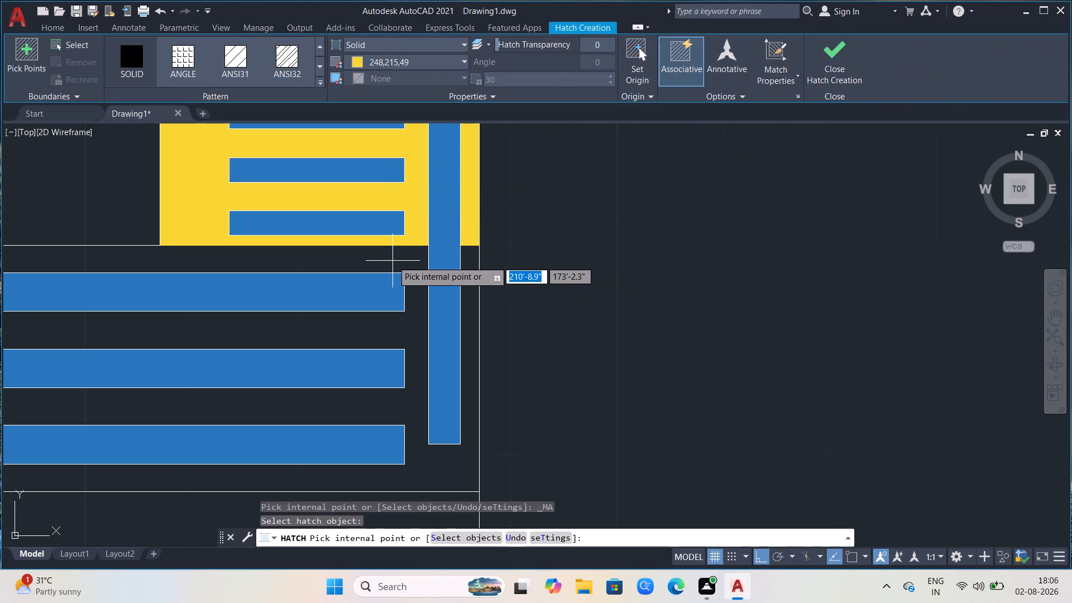
pyautogui.click(393, 261)
pyautogui.scroll(-2, 740, 250)
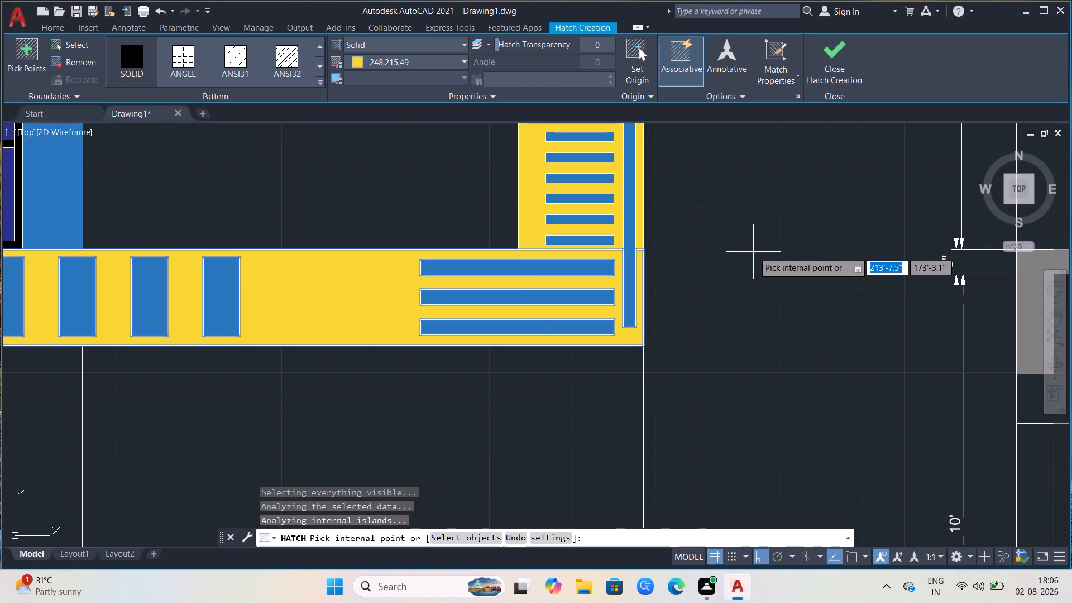
pyautogui.press('Escape')
# Trim the vertical wall edge line where it crosses the slat panel's top blue slat.
pyautogui.scroll(-1, 666, 253)
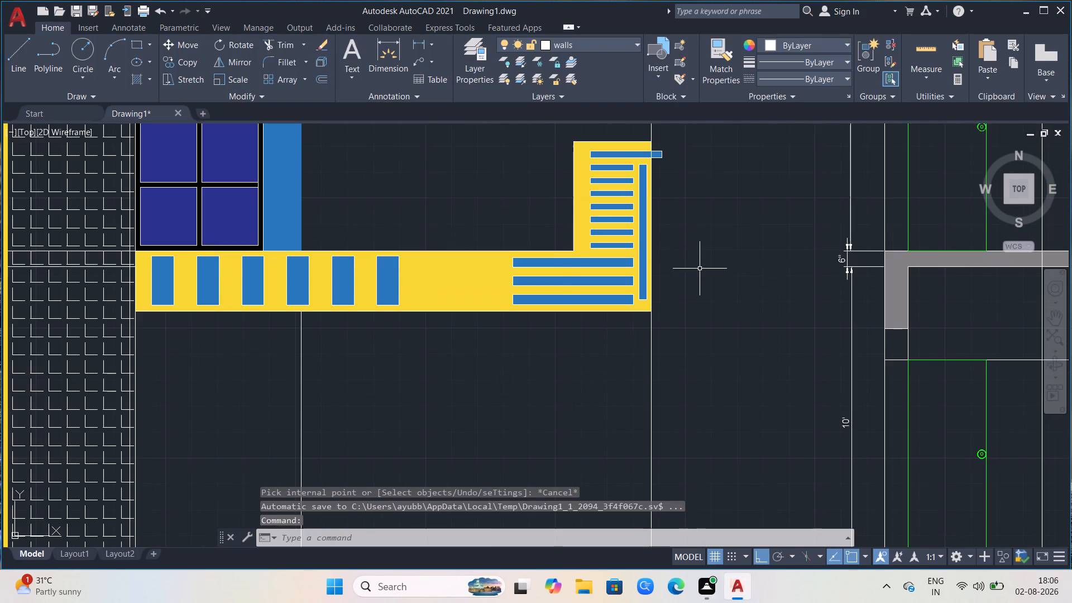
pyautogui.scroll(-1, 700, 269)
pyautogui.scroll(6, 691, 181)
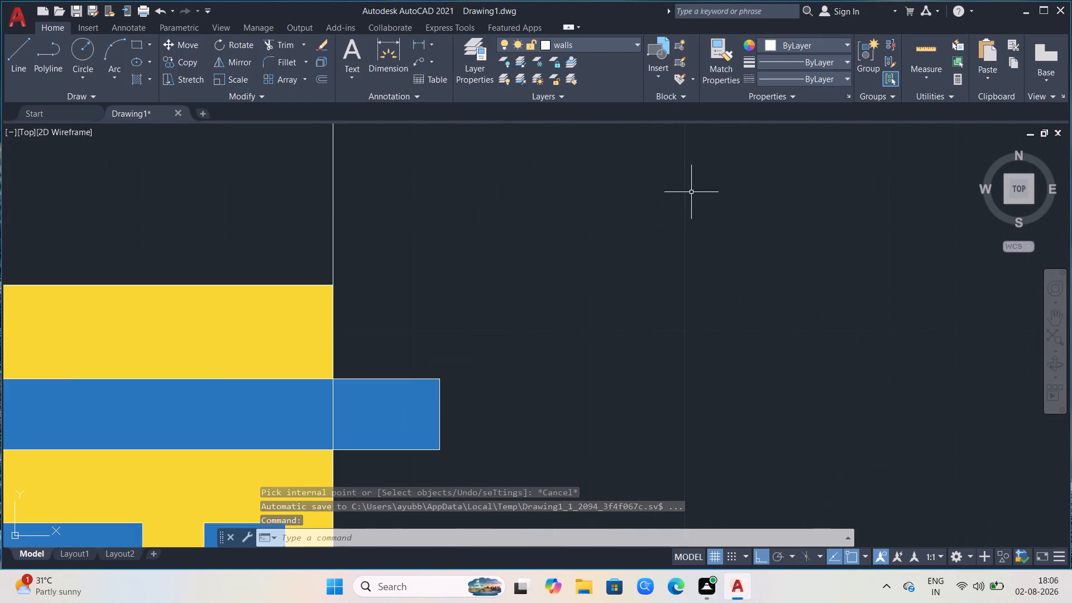
pyautogui.scroll(-1, 664, 219)
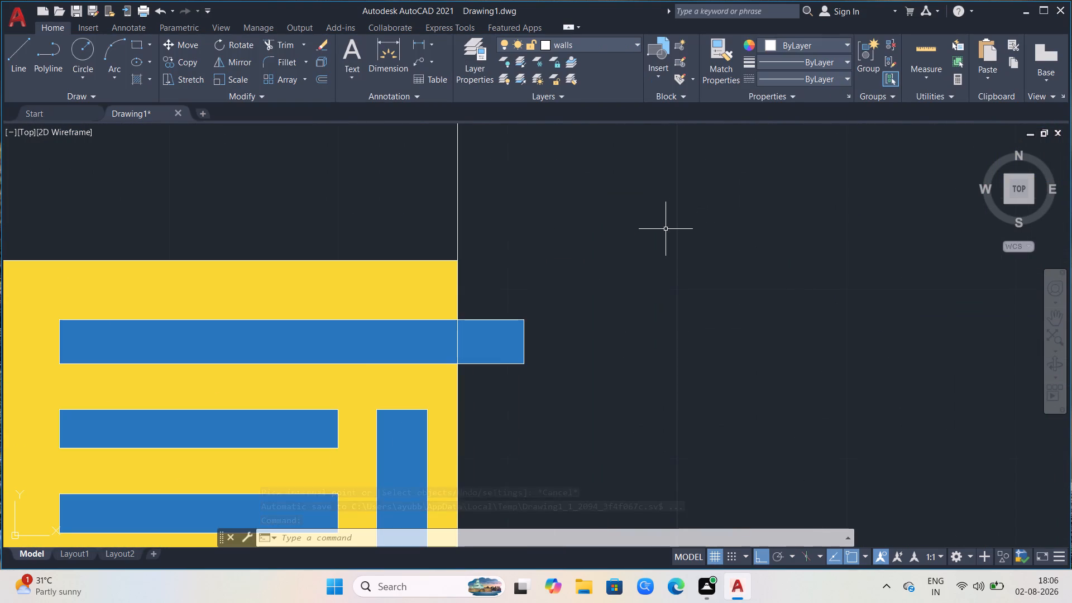
pyautogui.write('TR')
pyautogui.press('Return')
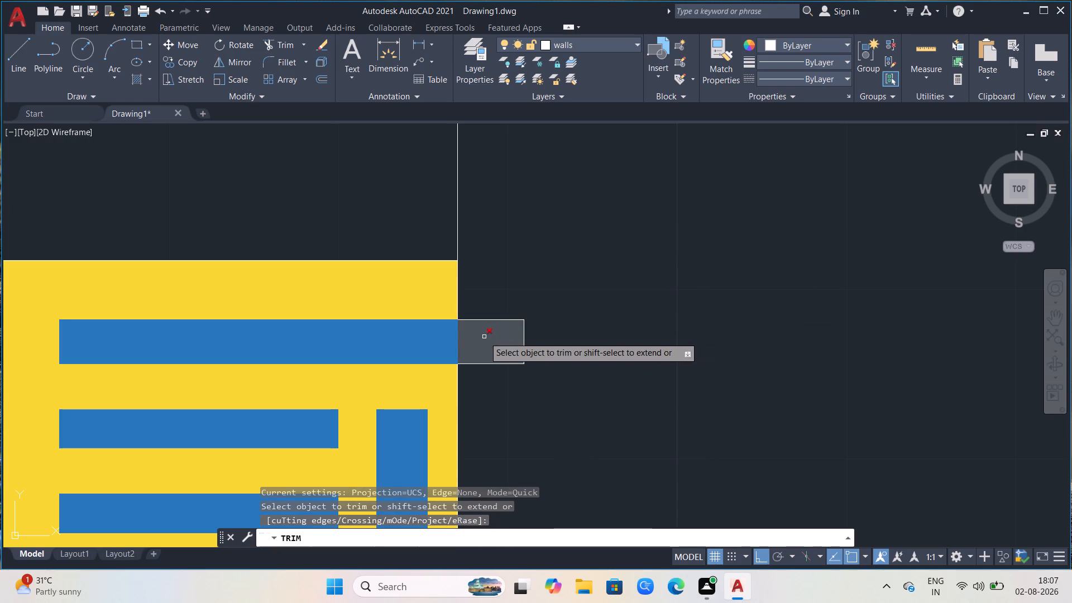
pyautogui.click(456, 337)
pyautogui.click(458, 337)
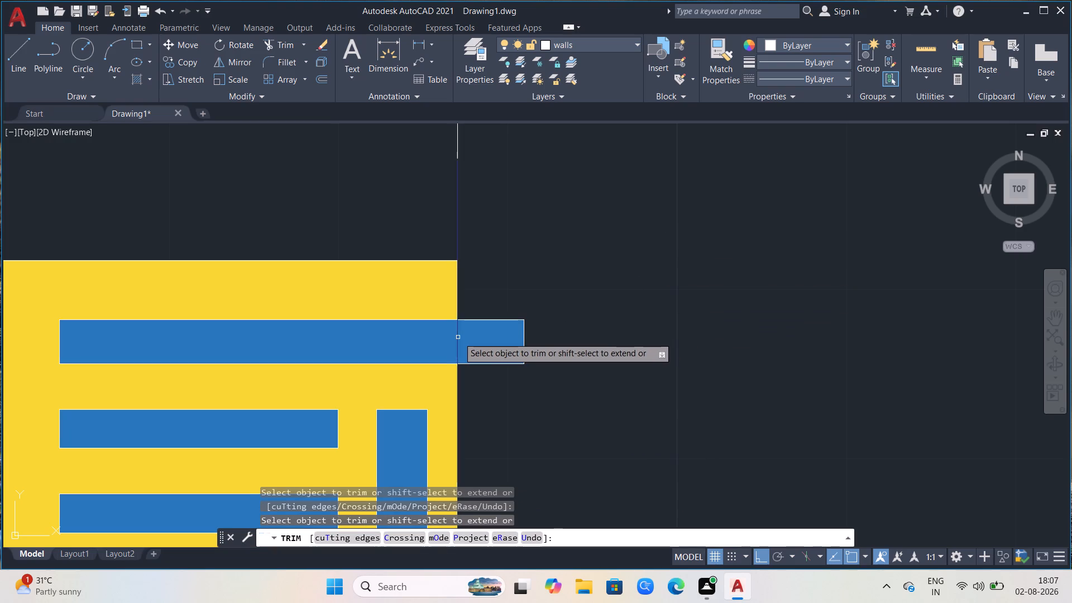
pyautogui.click(458, 337)
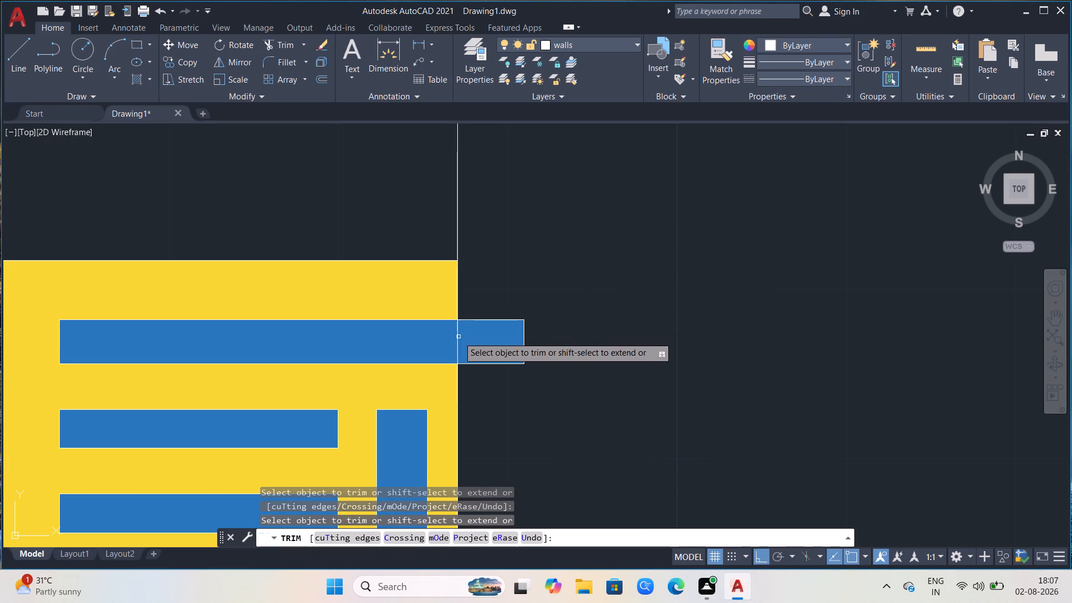
pyautogui.click(458, 337)
# Examine the whole front elevation, from the parapet to the ground floor, alongside the neighbouring section.
pyautogui.scroll(-4, 694, 300)
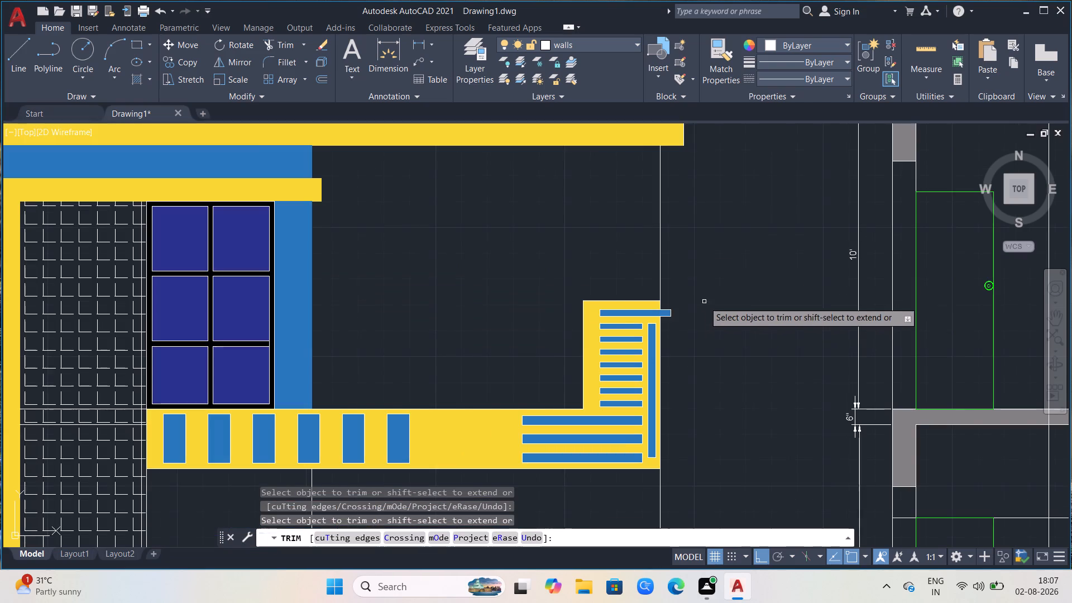
pyautogui.scroll(-1, 742, 302)
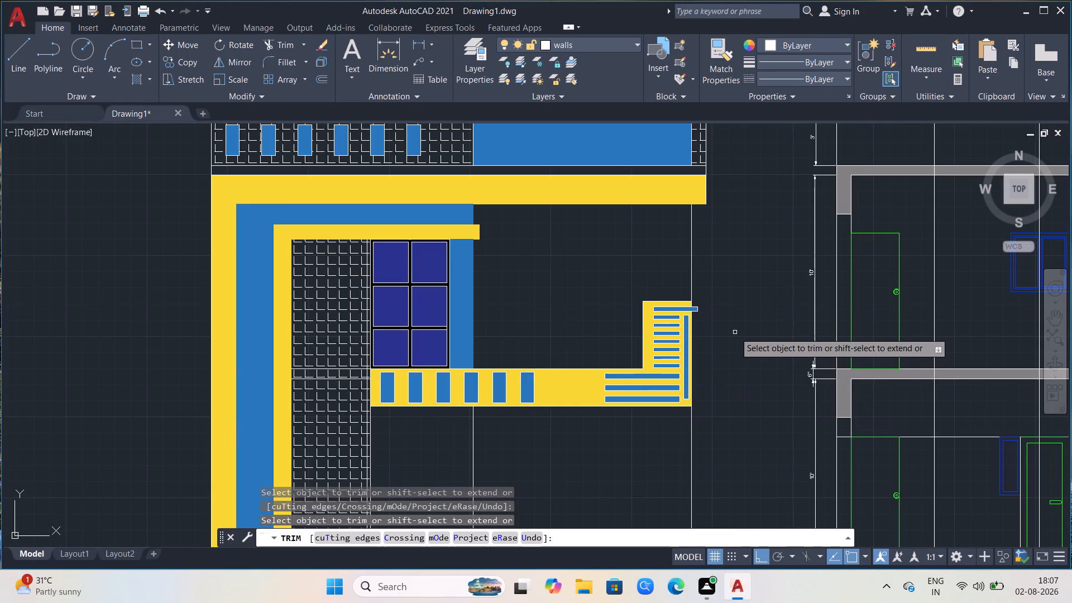
pyautogui.scroll(-1, 735, 332)
pyautogui.scroll(1, 744, 420)
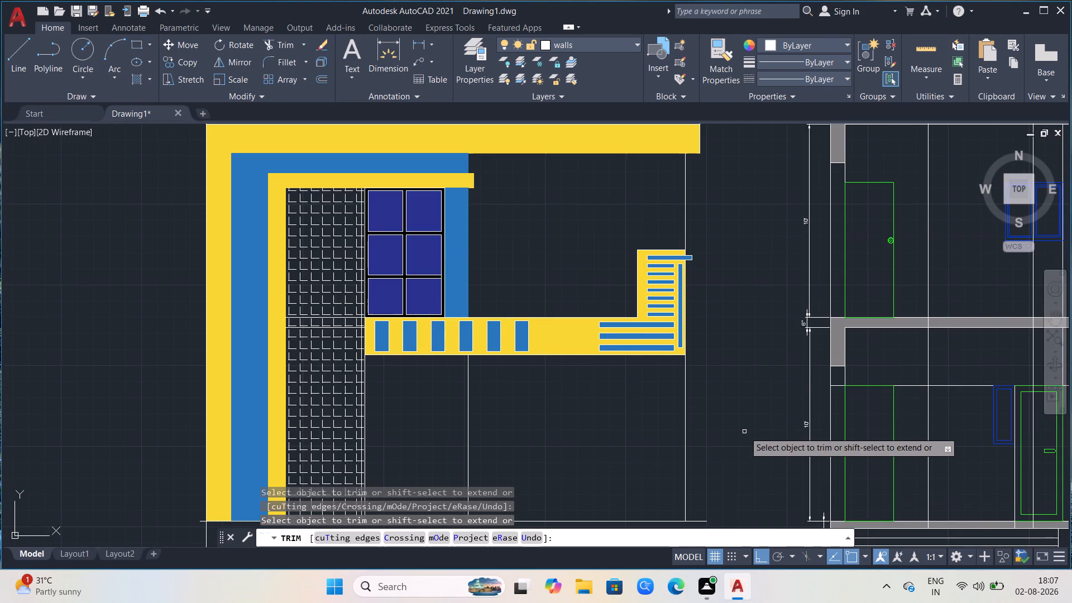
pyautogui.scroll(-2, 740, 374)
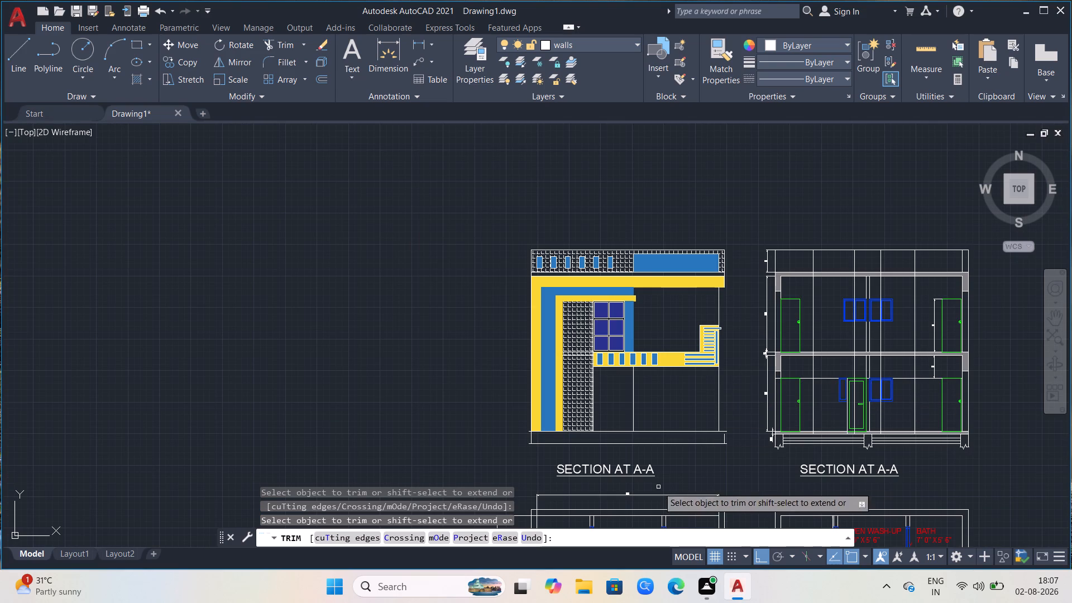
pyautogui.scroll(2, 647, 441)
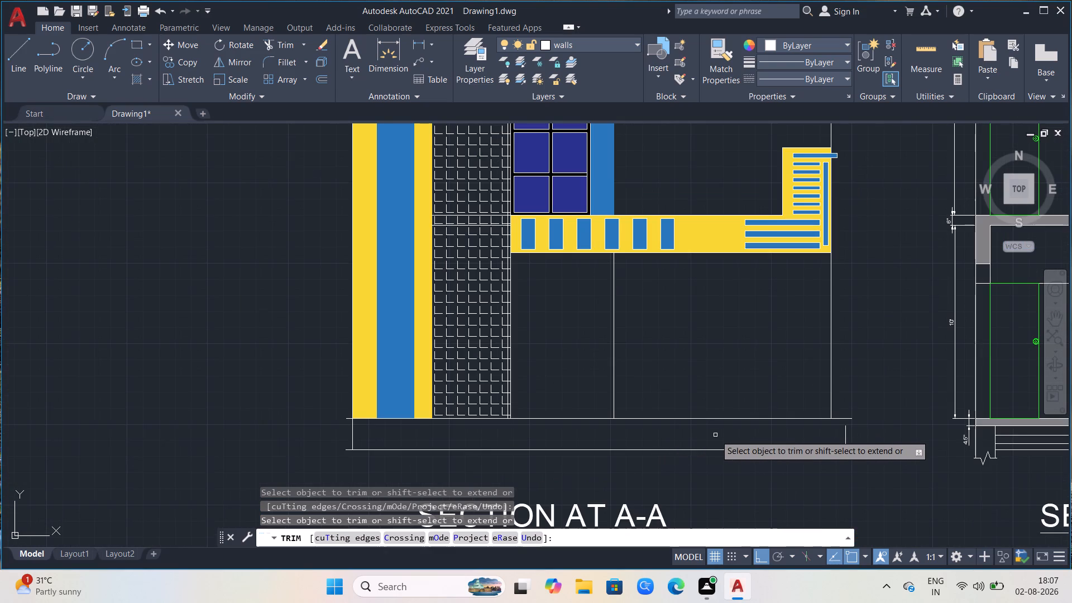
pyautogui.scroll(-1, 536, 305)
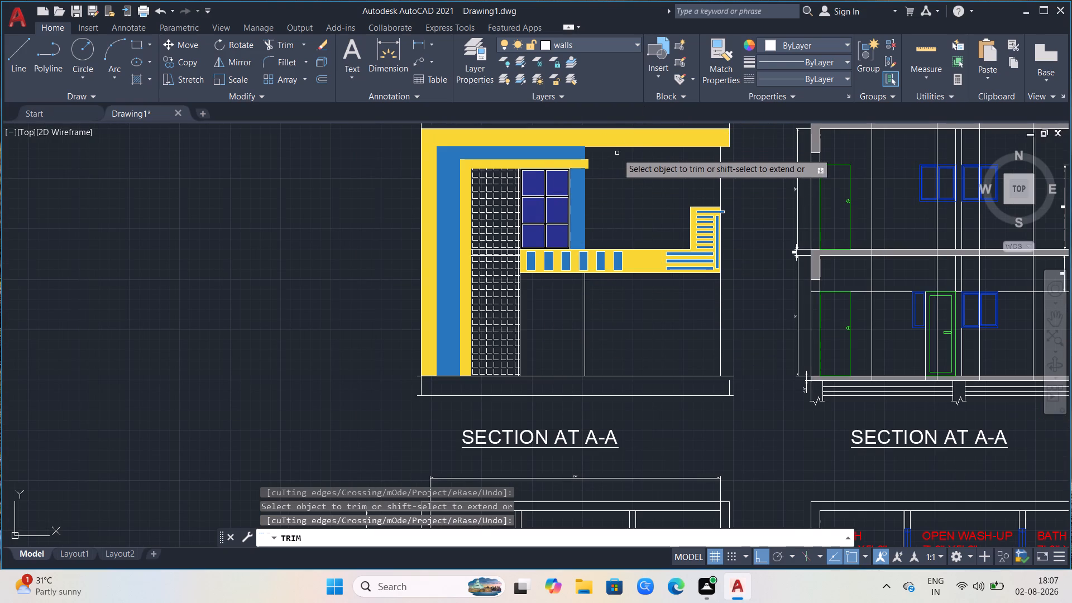
pyautogui.press('Escape')
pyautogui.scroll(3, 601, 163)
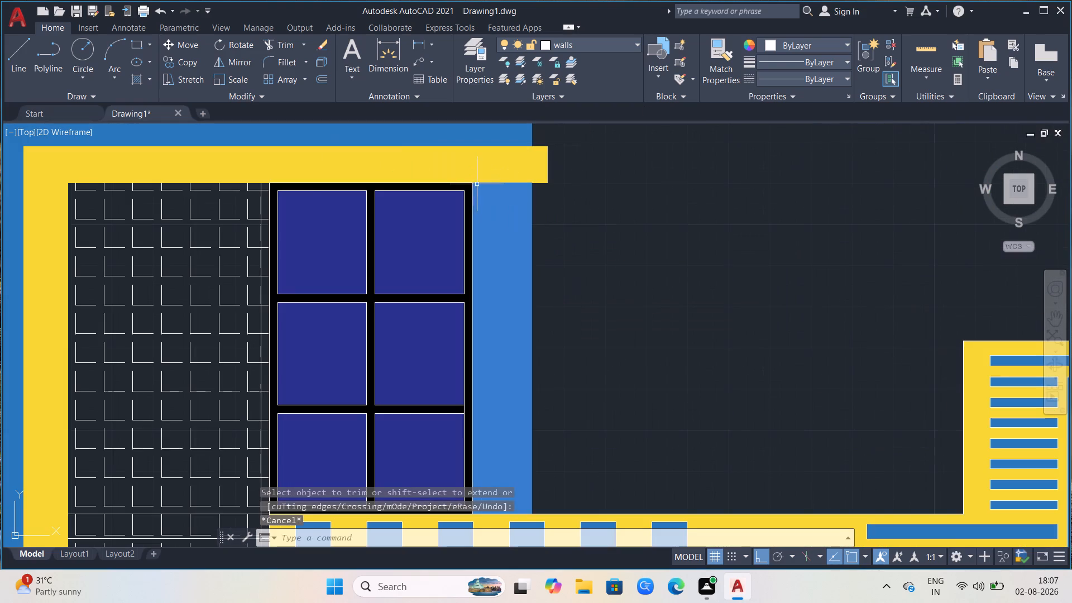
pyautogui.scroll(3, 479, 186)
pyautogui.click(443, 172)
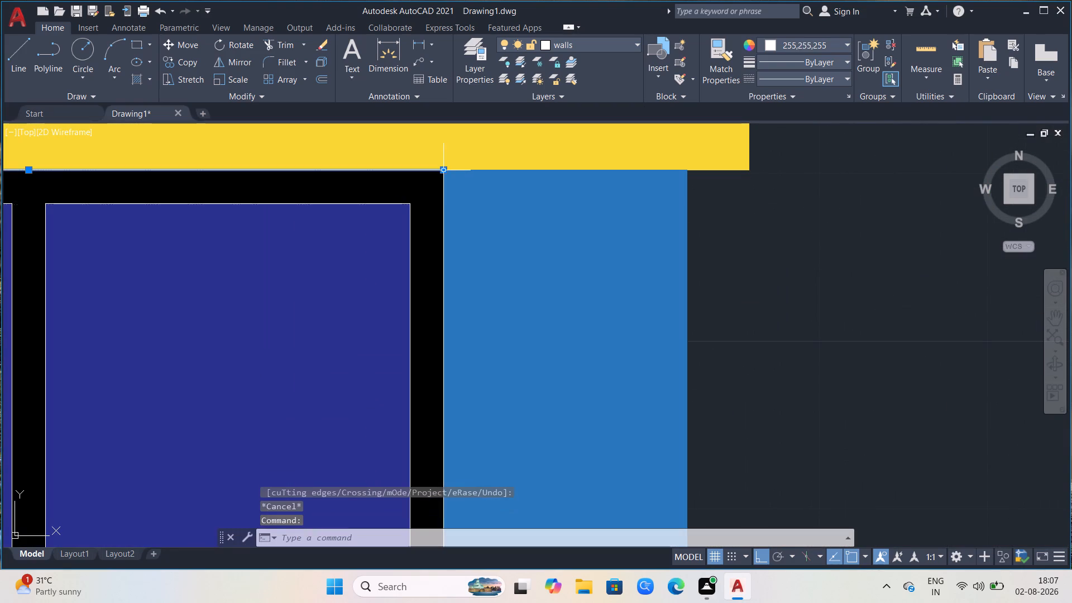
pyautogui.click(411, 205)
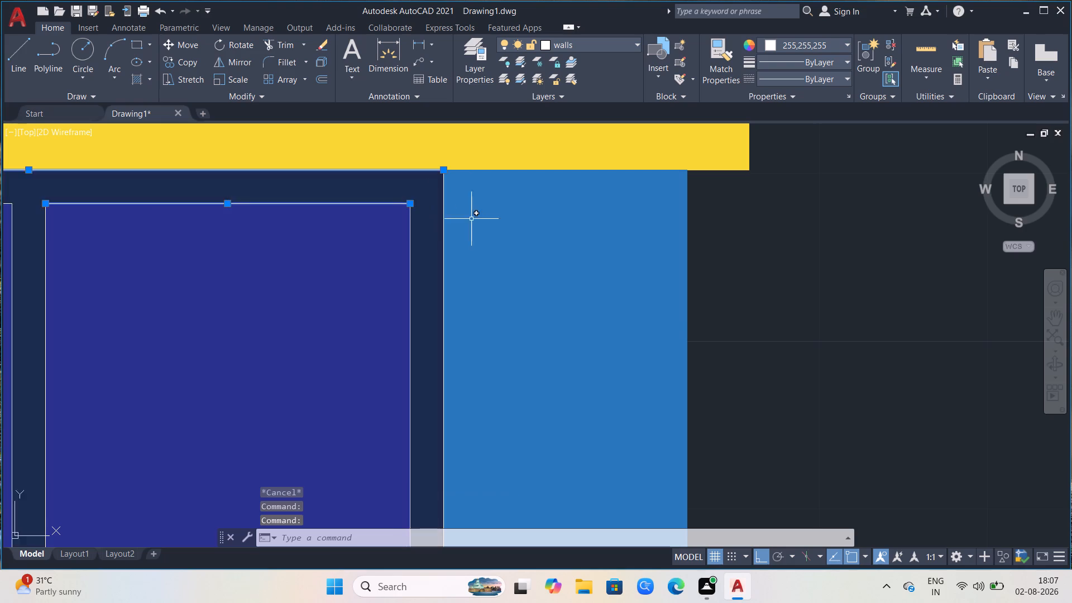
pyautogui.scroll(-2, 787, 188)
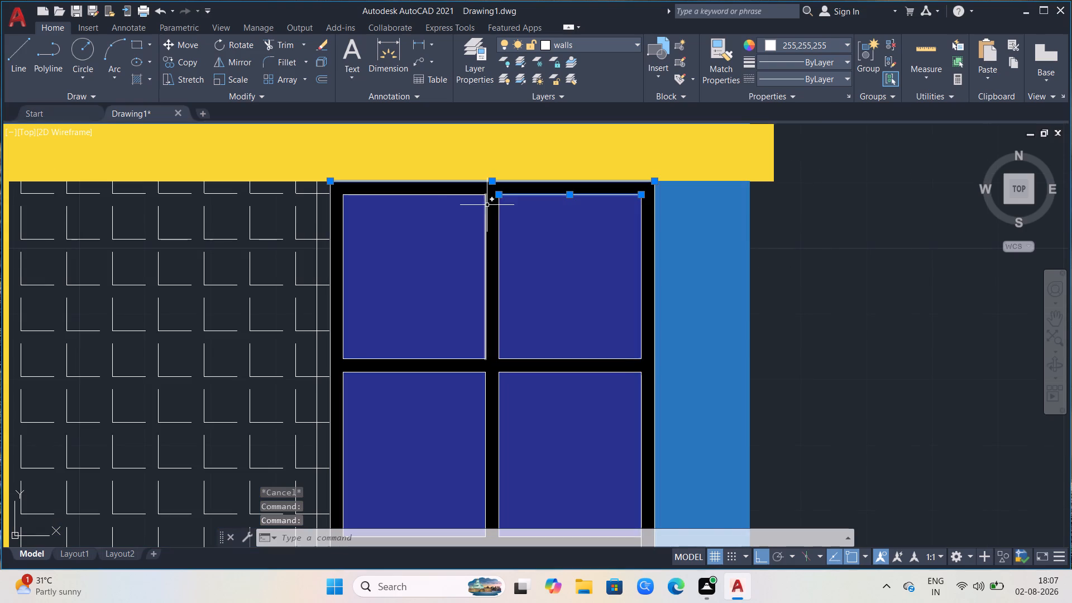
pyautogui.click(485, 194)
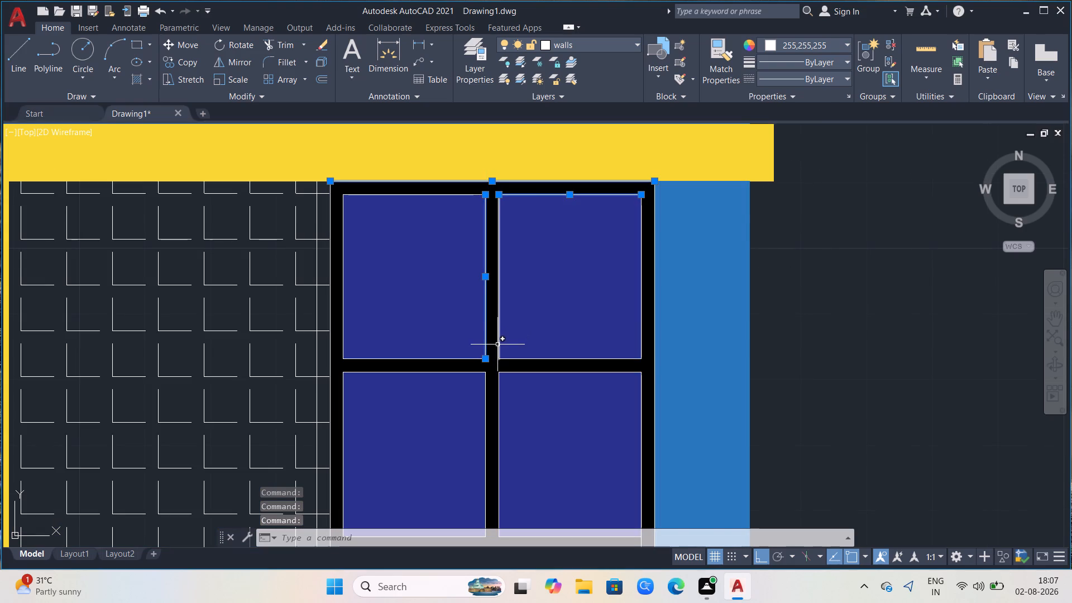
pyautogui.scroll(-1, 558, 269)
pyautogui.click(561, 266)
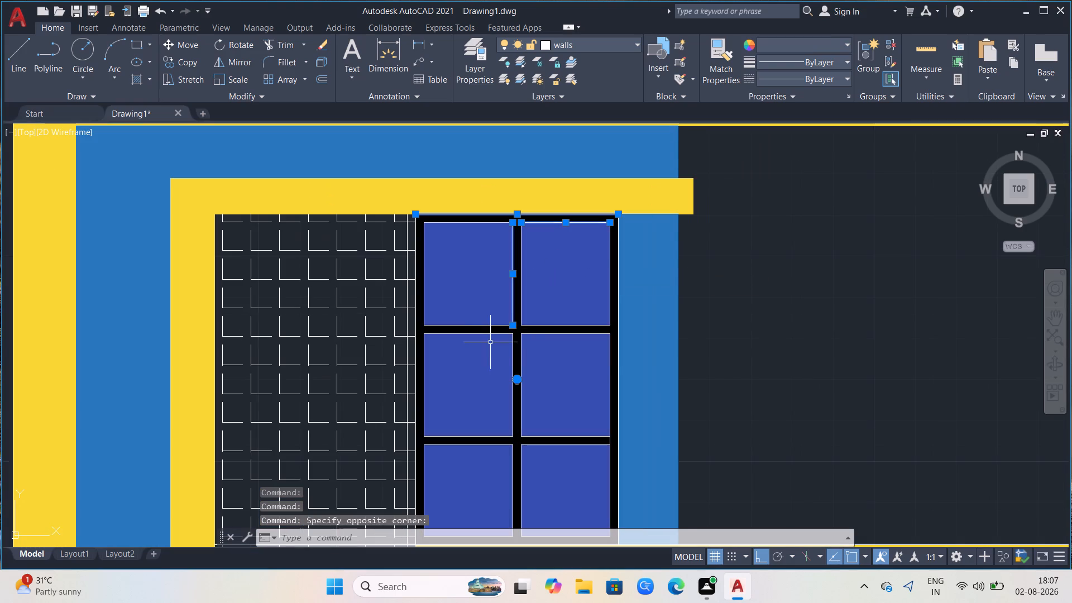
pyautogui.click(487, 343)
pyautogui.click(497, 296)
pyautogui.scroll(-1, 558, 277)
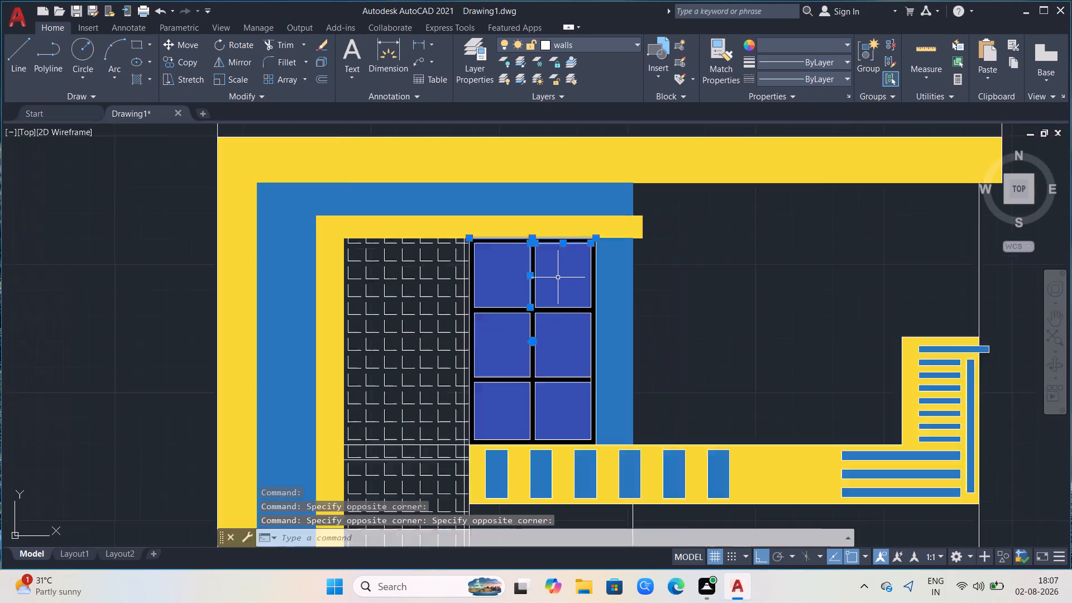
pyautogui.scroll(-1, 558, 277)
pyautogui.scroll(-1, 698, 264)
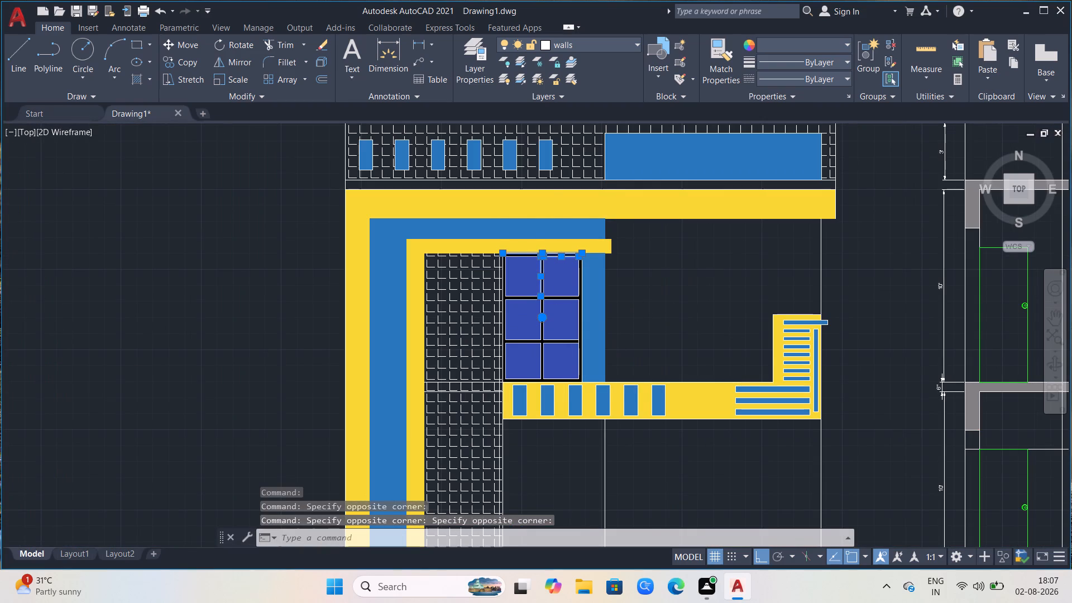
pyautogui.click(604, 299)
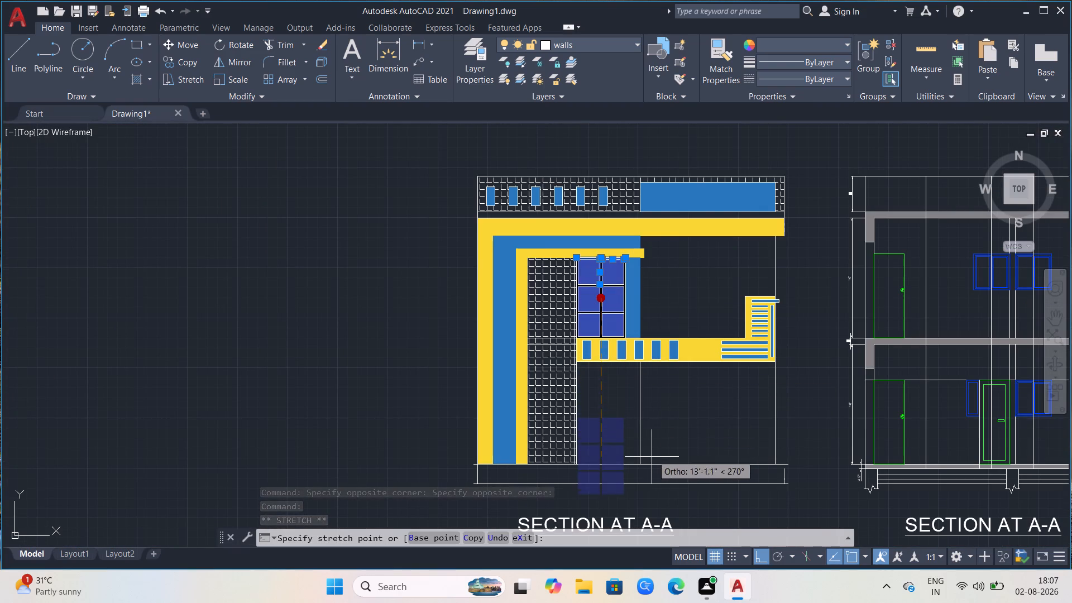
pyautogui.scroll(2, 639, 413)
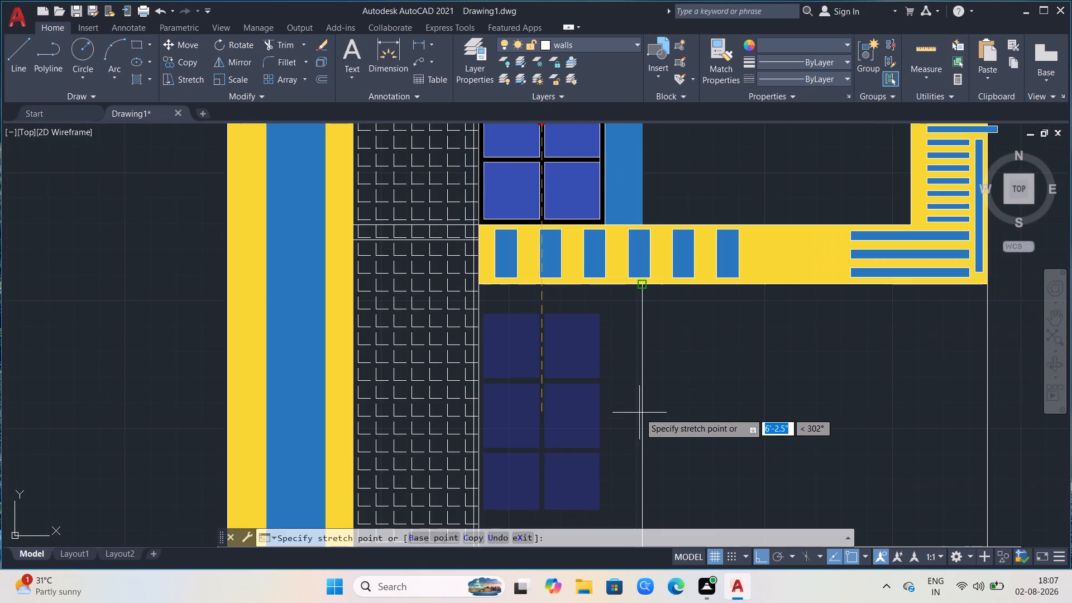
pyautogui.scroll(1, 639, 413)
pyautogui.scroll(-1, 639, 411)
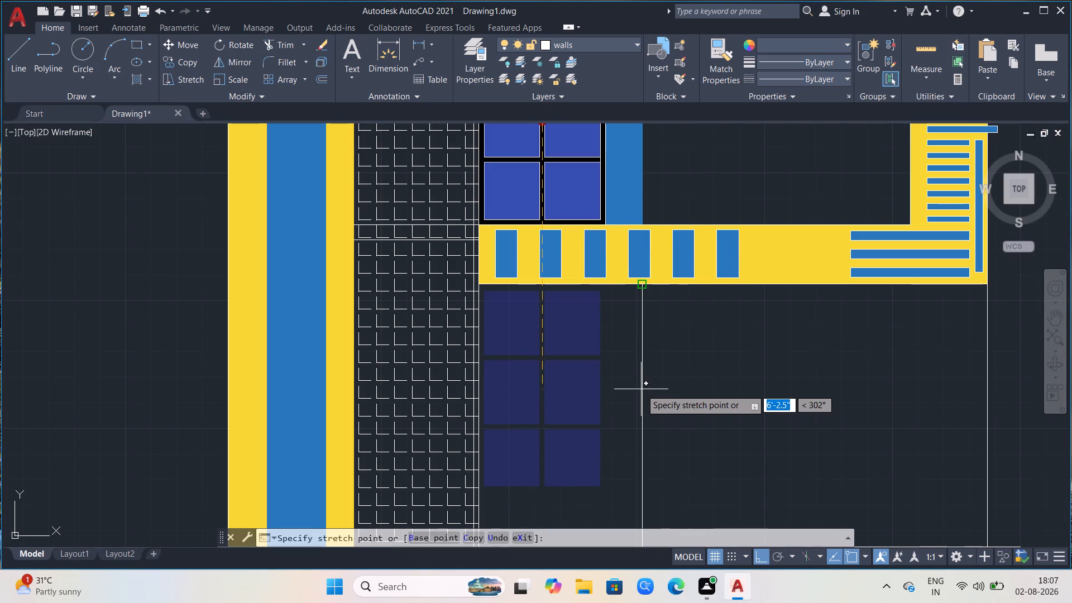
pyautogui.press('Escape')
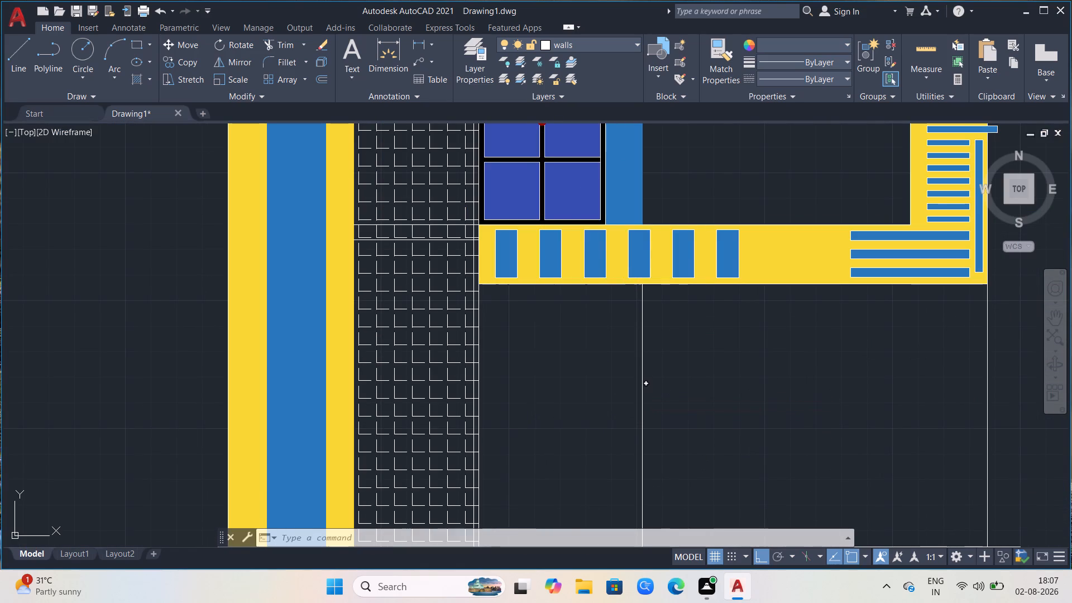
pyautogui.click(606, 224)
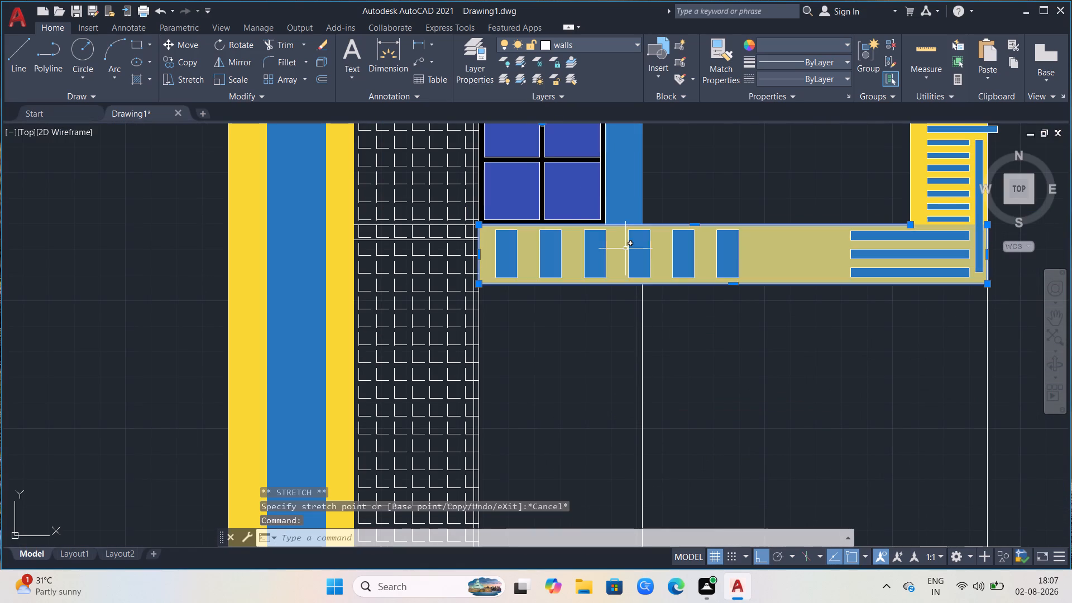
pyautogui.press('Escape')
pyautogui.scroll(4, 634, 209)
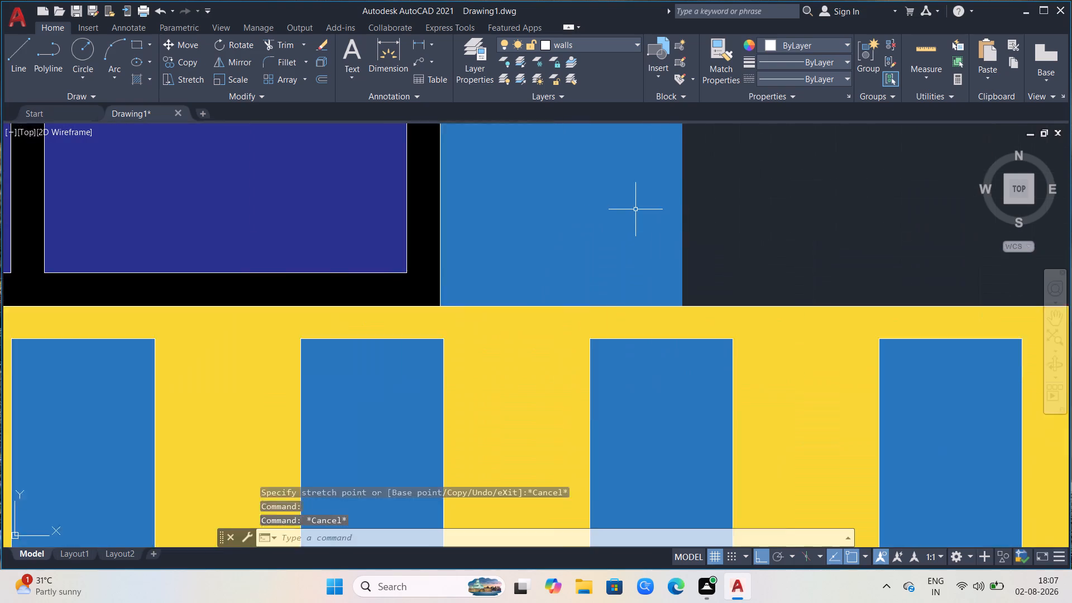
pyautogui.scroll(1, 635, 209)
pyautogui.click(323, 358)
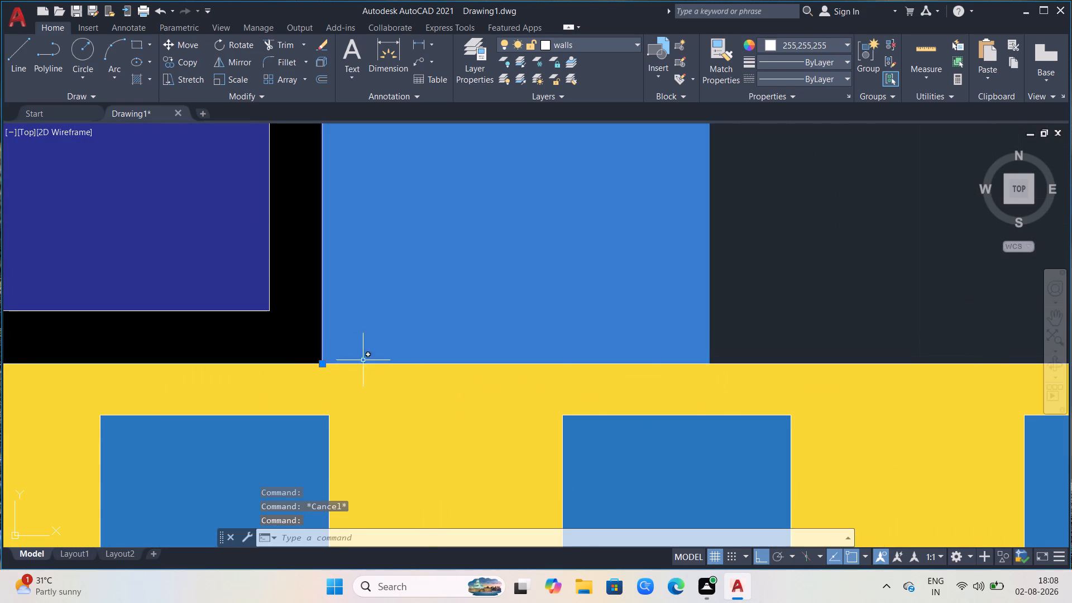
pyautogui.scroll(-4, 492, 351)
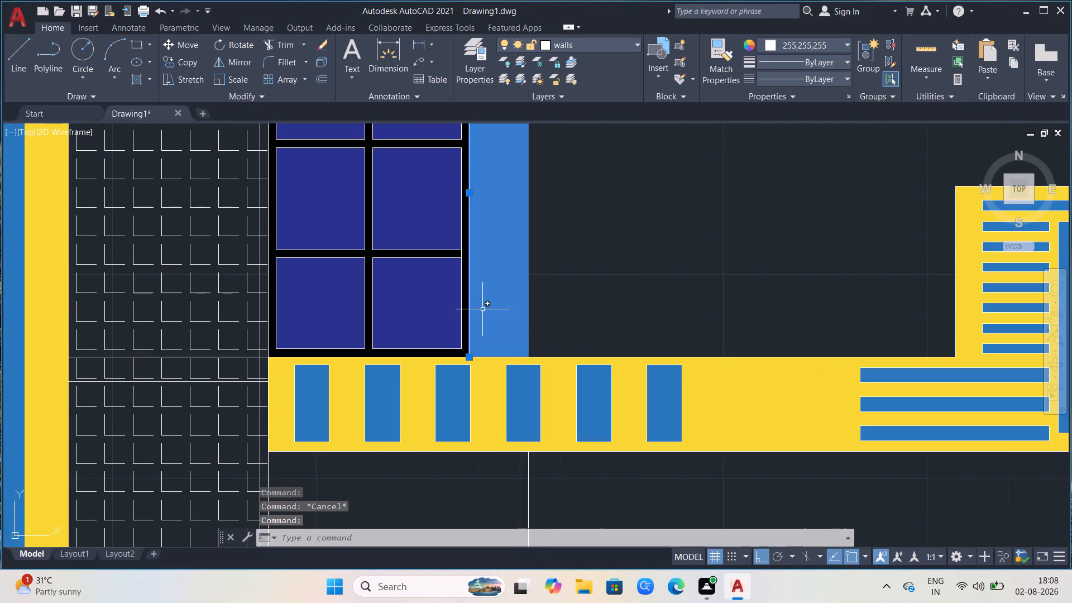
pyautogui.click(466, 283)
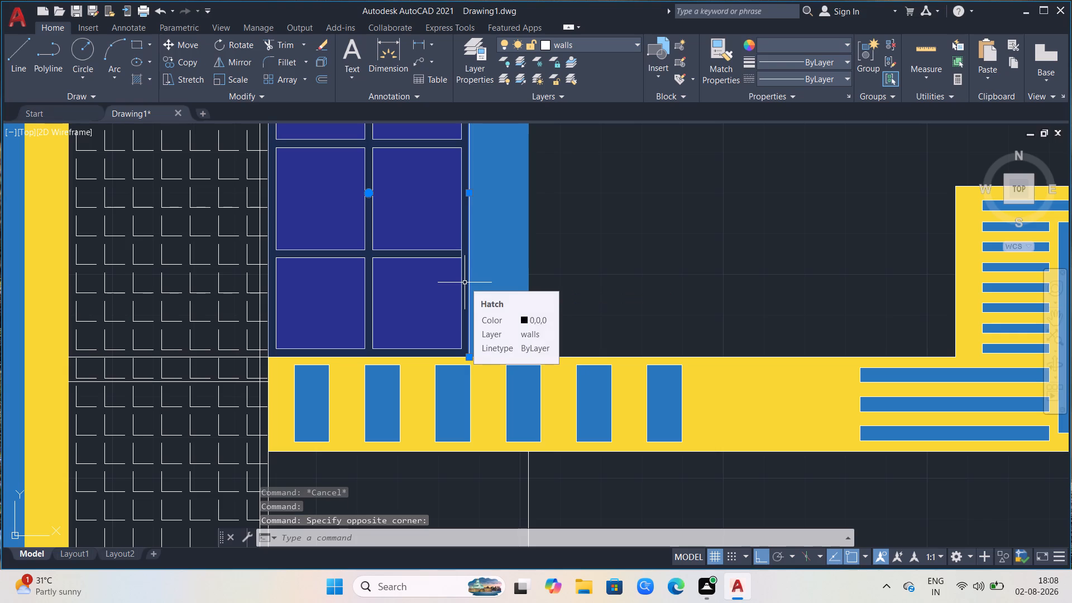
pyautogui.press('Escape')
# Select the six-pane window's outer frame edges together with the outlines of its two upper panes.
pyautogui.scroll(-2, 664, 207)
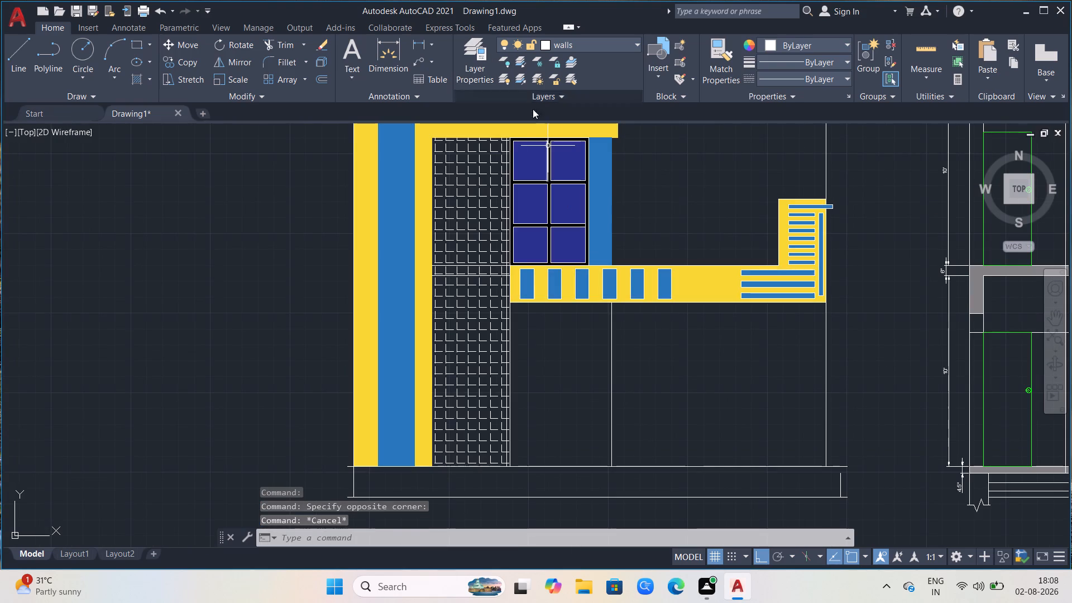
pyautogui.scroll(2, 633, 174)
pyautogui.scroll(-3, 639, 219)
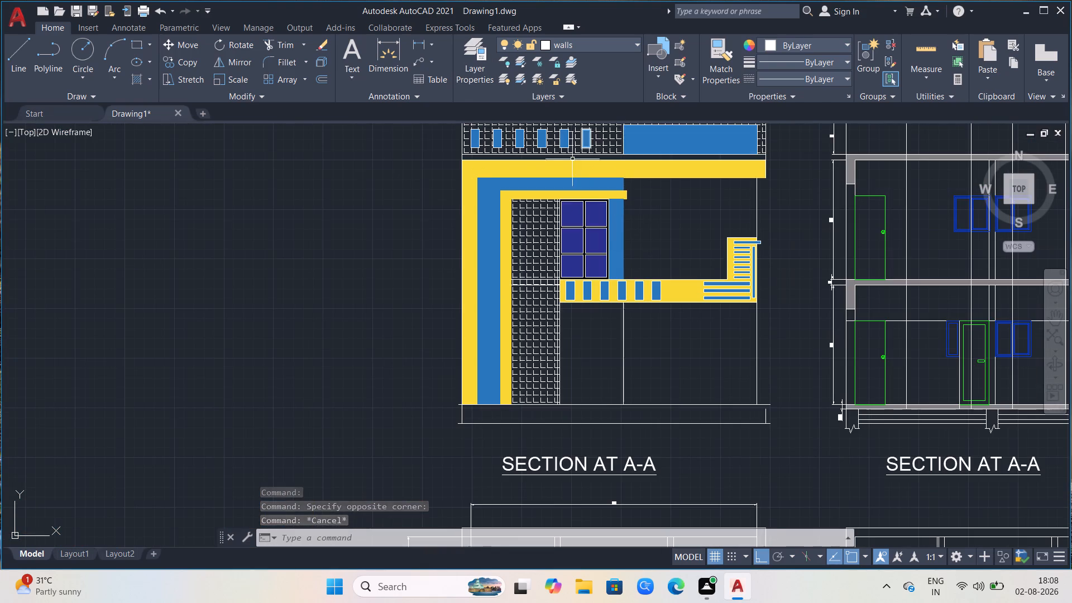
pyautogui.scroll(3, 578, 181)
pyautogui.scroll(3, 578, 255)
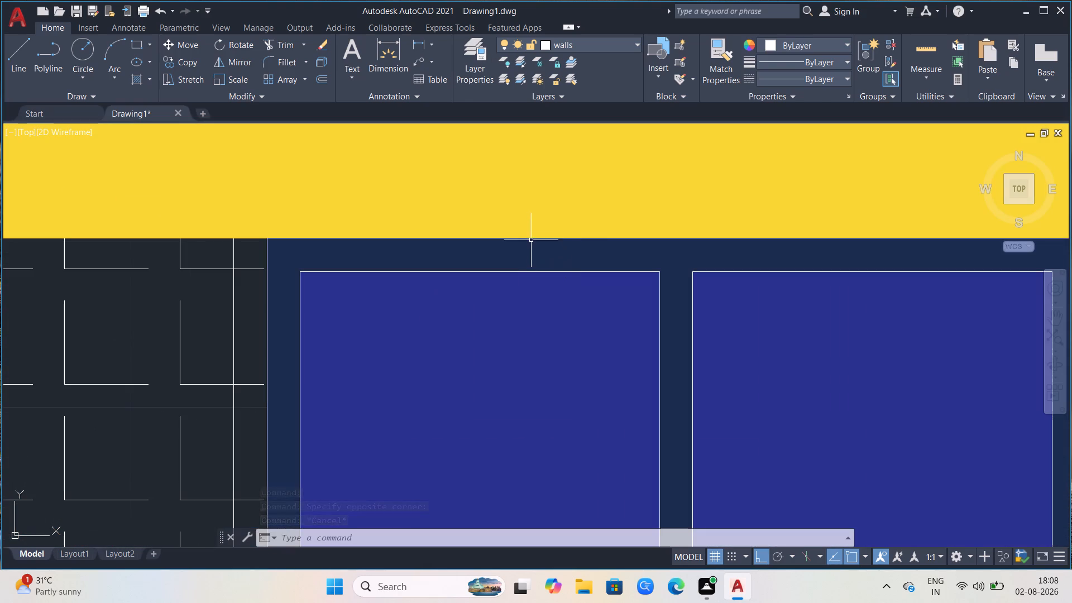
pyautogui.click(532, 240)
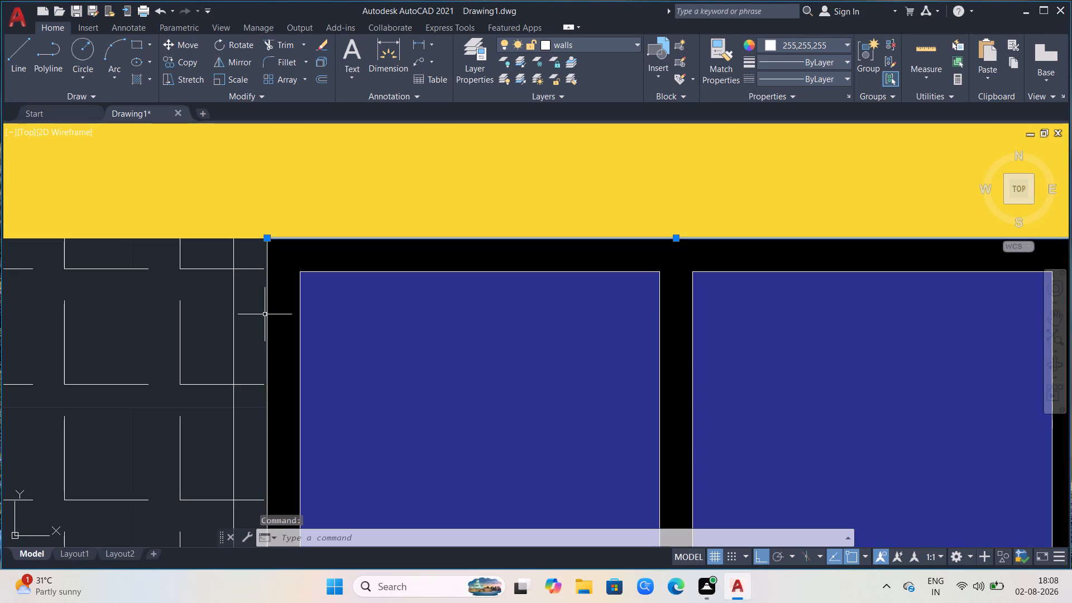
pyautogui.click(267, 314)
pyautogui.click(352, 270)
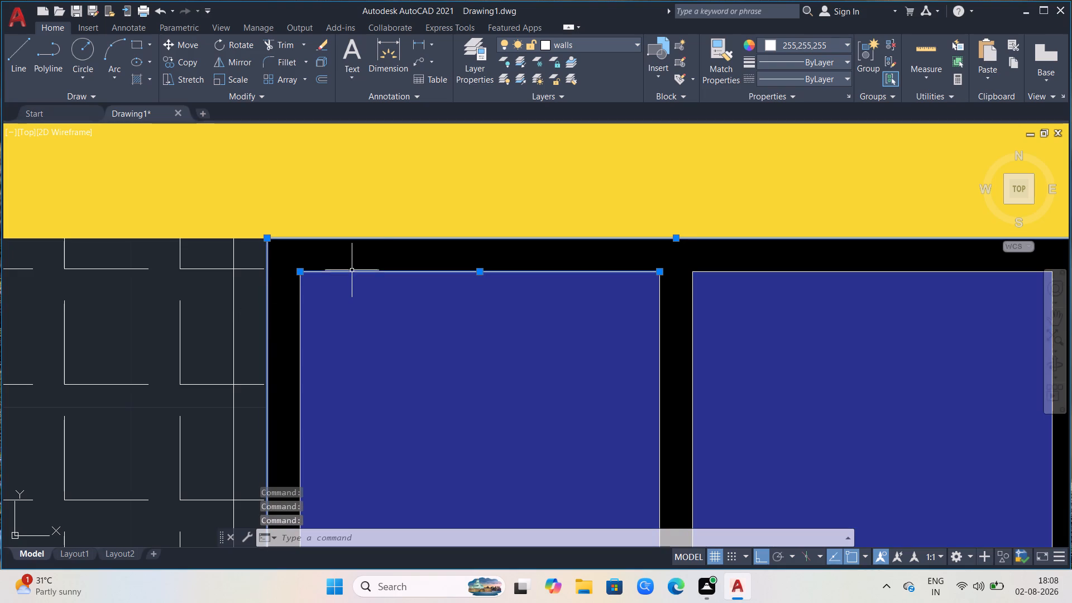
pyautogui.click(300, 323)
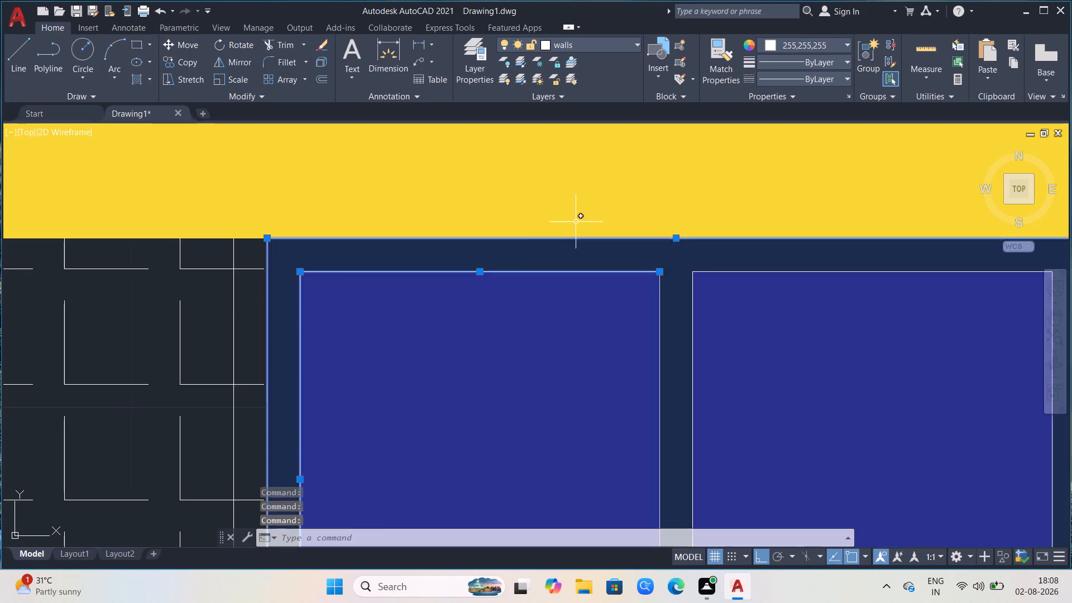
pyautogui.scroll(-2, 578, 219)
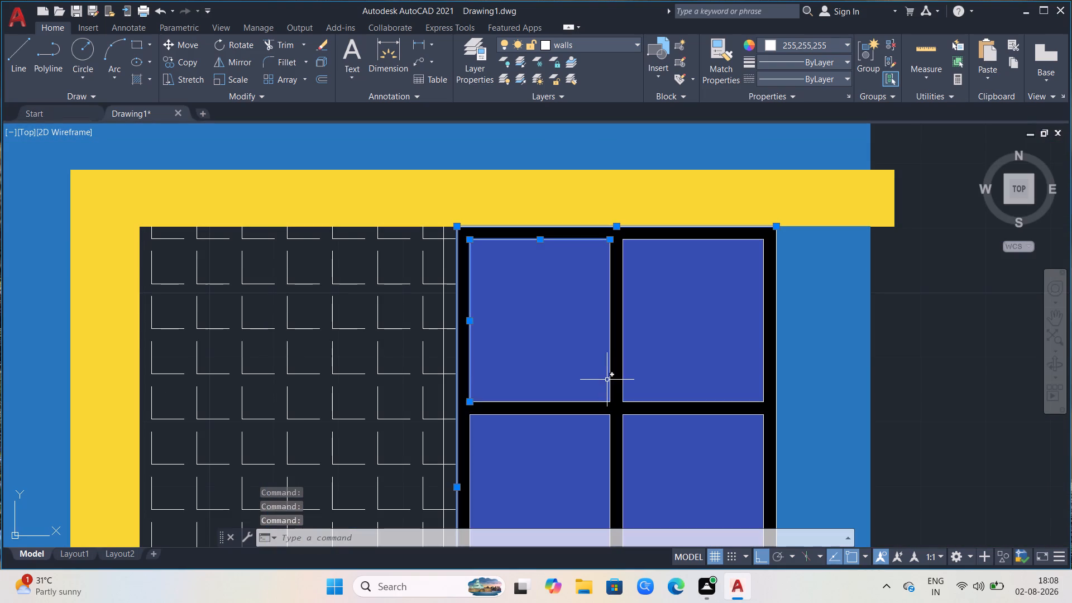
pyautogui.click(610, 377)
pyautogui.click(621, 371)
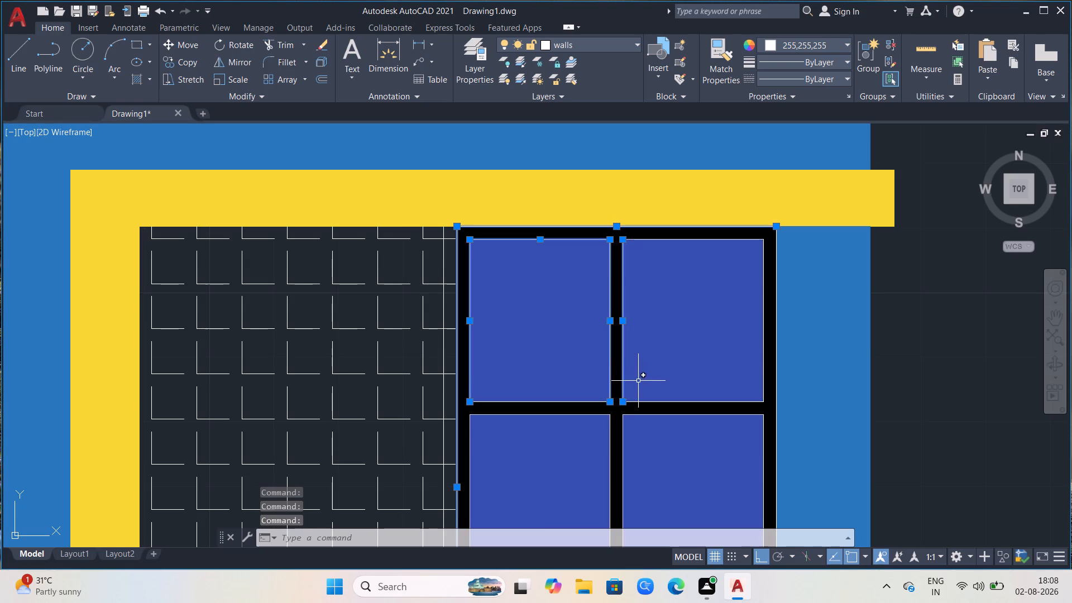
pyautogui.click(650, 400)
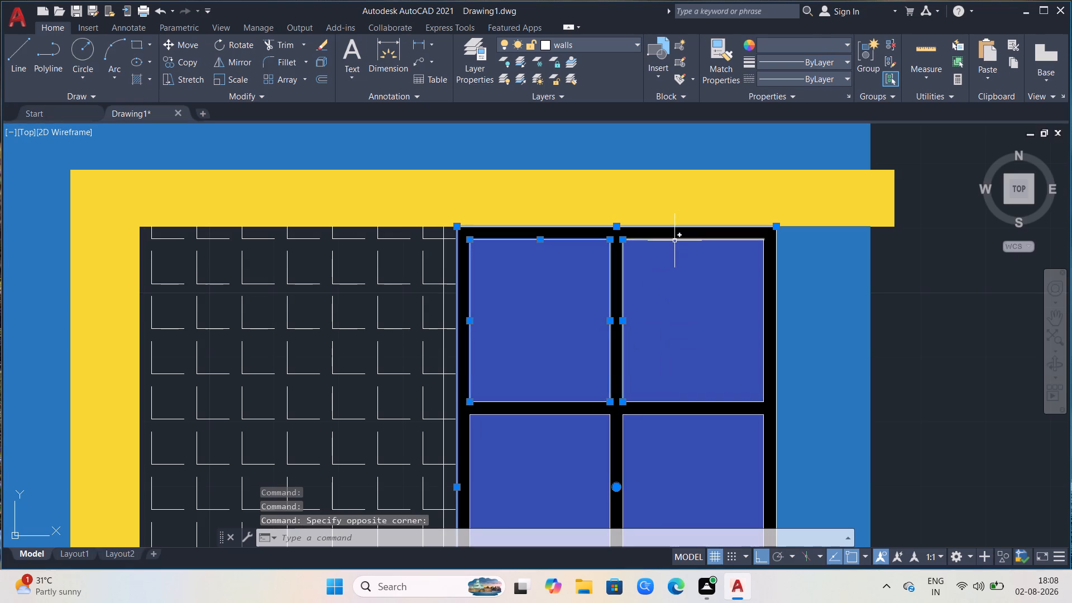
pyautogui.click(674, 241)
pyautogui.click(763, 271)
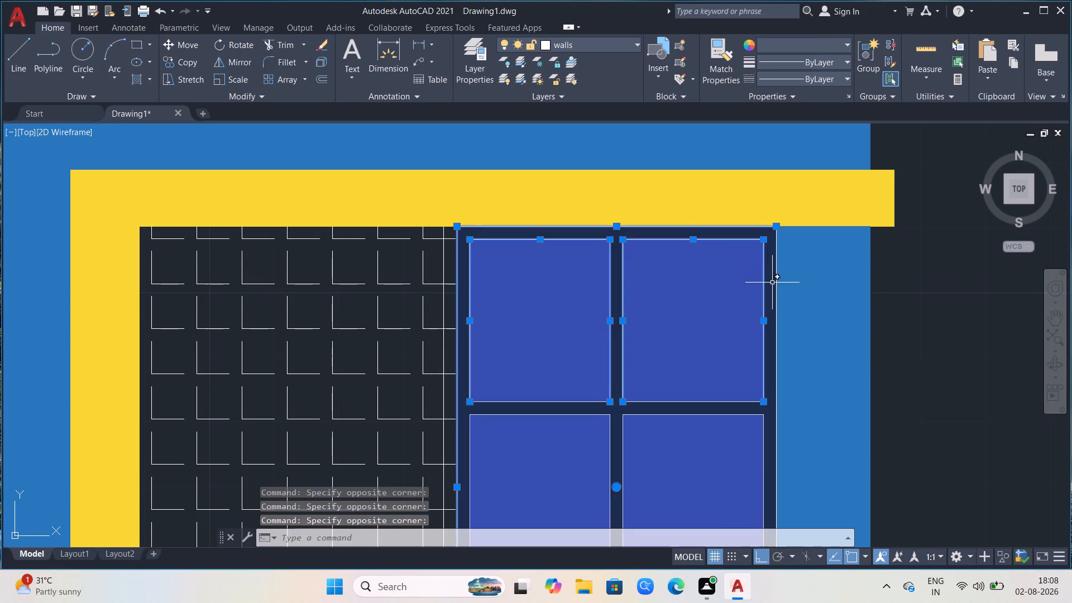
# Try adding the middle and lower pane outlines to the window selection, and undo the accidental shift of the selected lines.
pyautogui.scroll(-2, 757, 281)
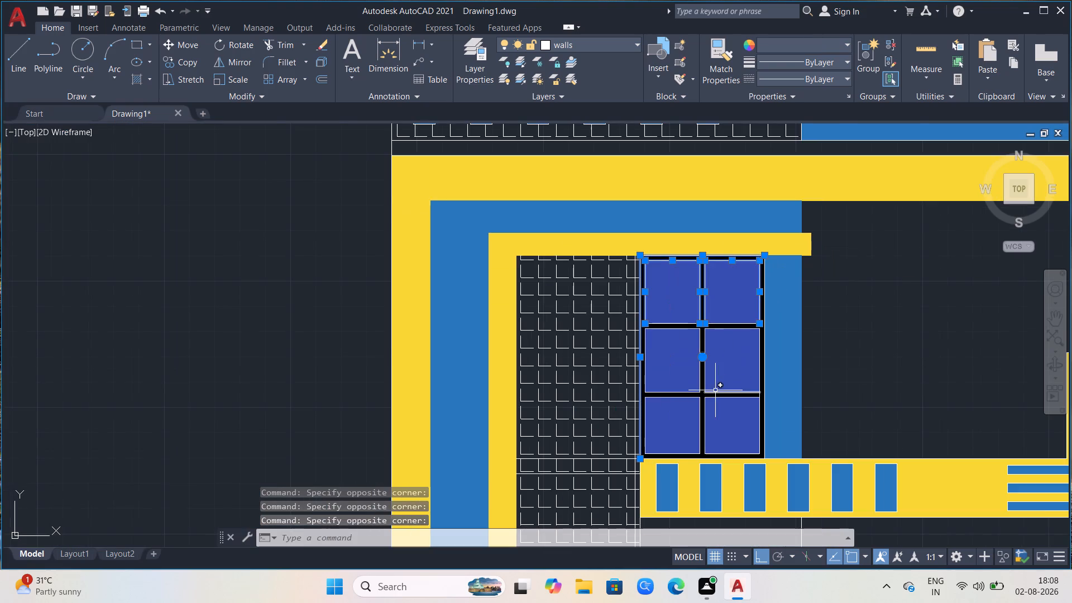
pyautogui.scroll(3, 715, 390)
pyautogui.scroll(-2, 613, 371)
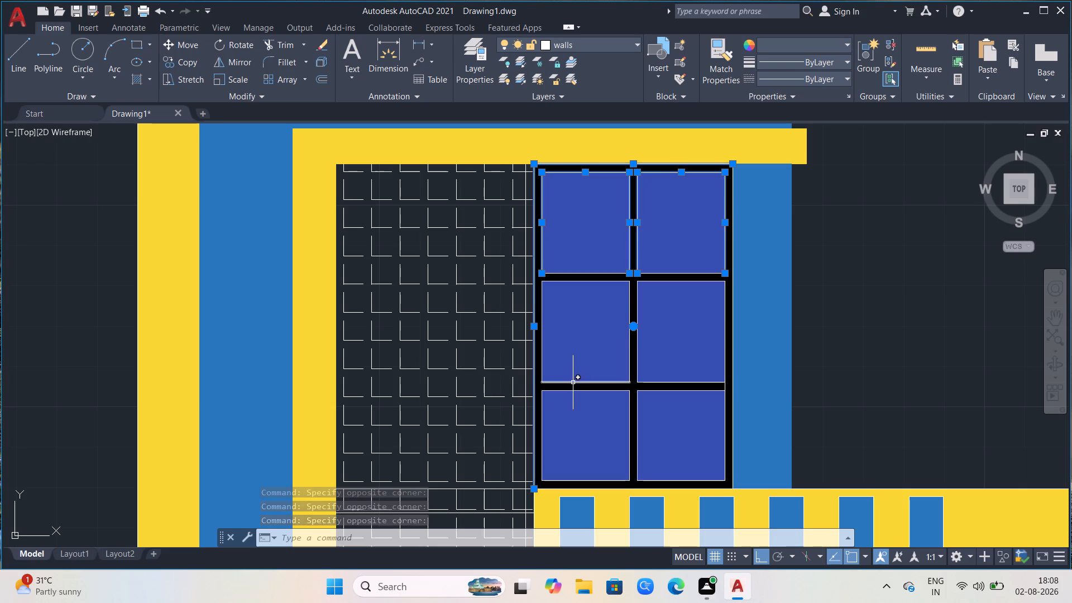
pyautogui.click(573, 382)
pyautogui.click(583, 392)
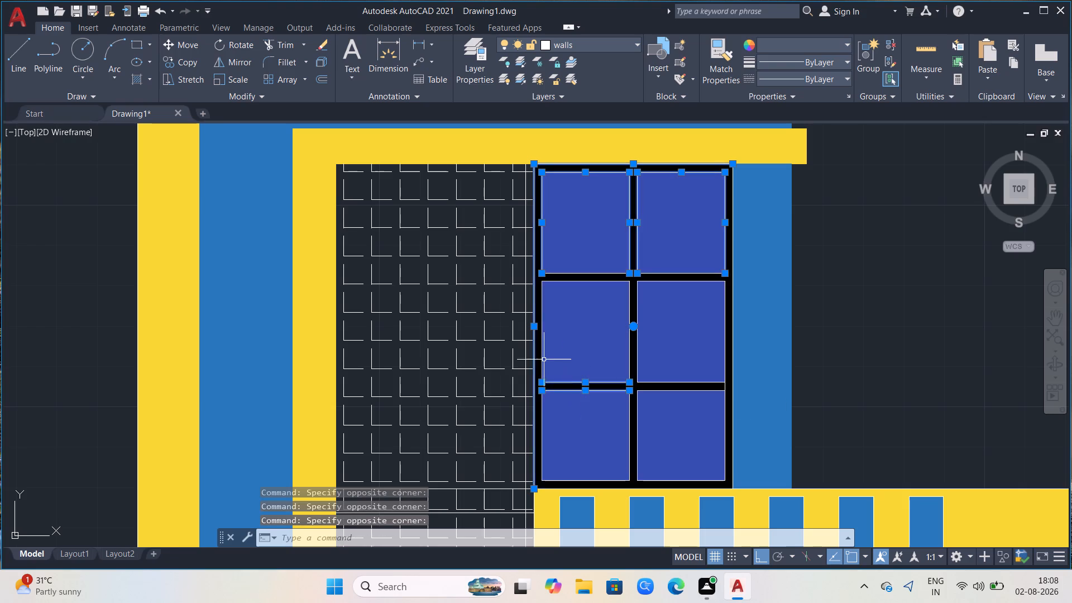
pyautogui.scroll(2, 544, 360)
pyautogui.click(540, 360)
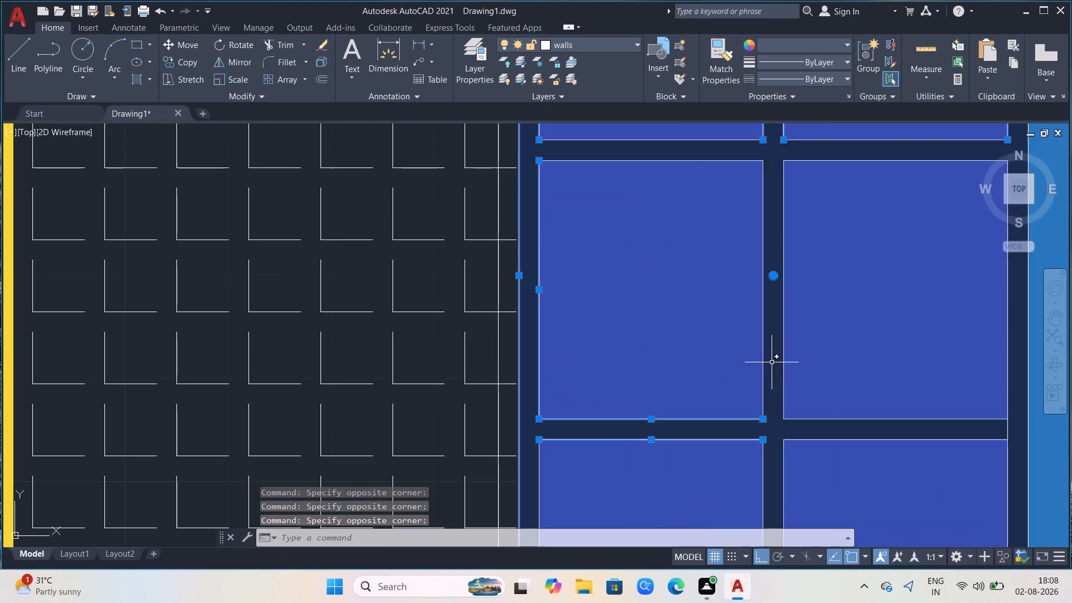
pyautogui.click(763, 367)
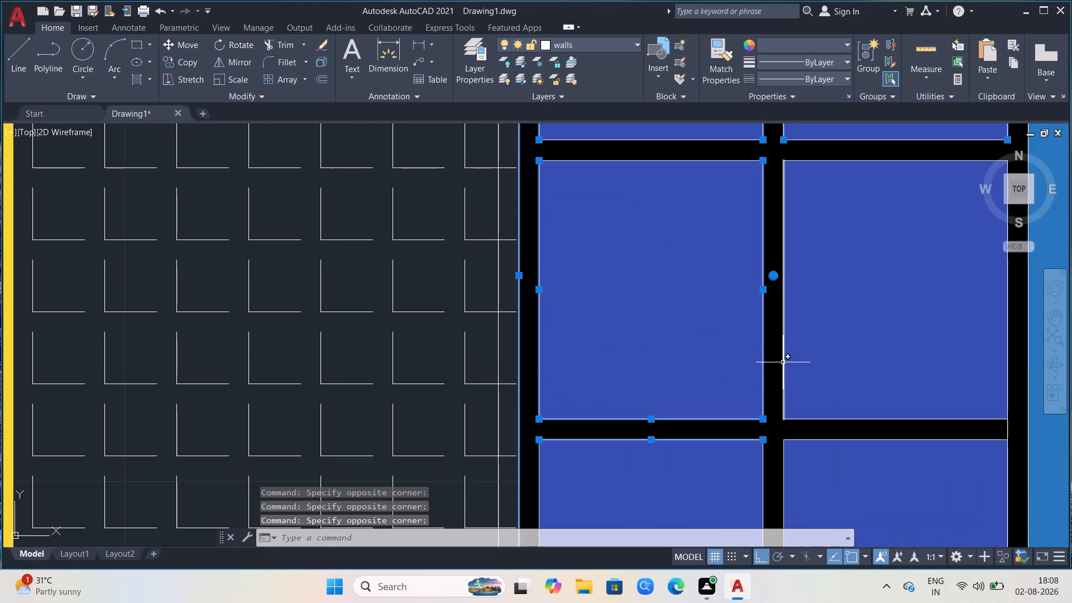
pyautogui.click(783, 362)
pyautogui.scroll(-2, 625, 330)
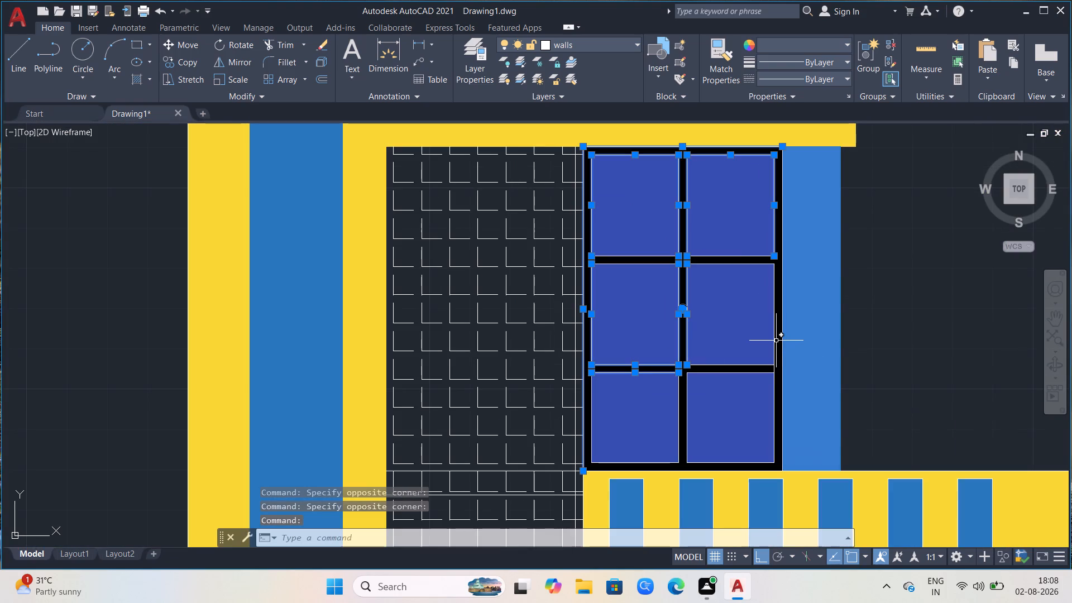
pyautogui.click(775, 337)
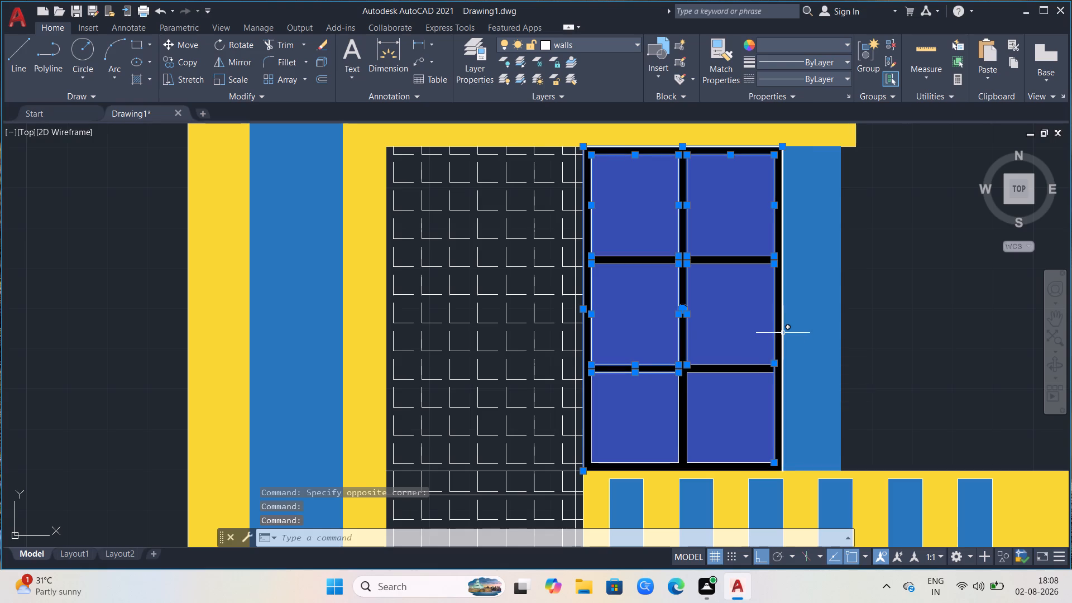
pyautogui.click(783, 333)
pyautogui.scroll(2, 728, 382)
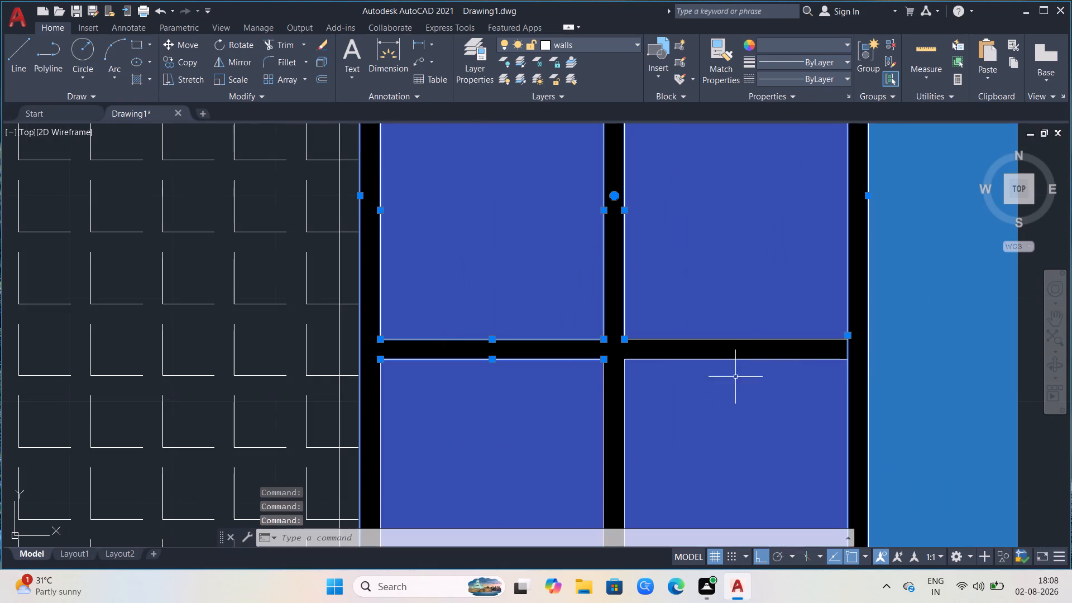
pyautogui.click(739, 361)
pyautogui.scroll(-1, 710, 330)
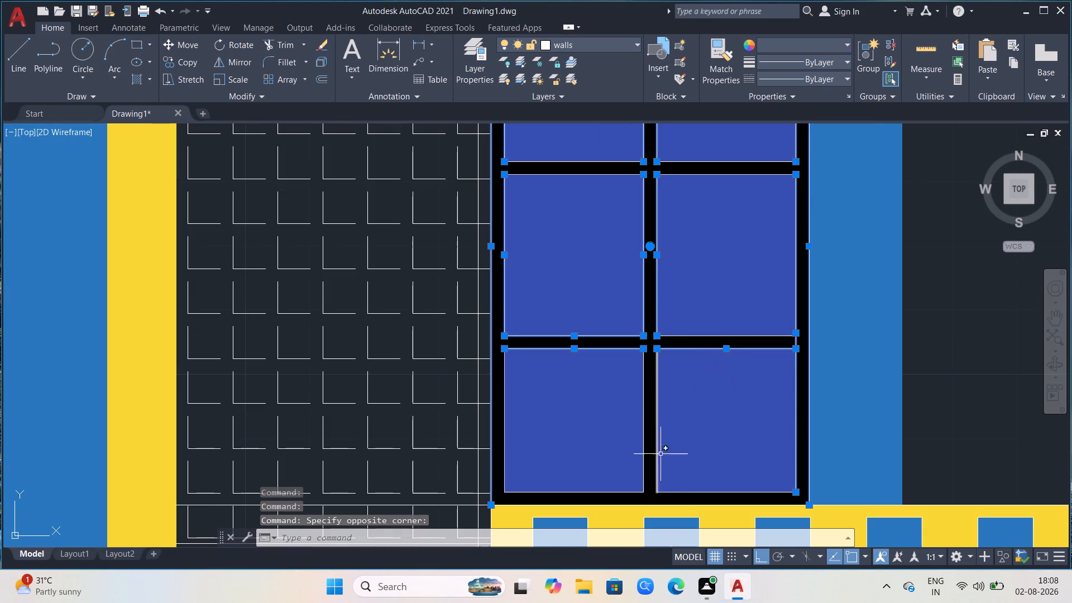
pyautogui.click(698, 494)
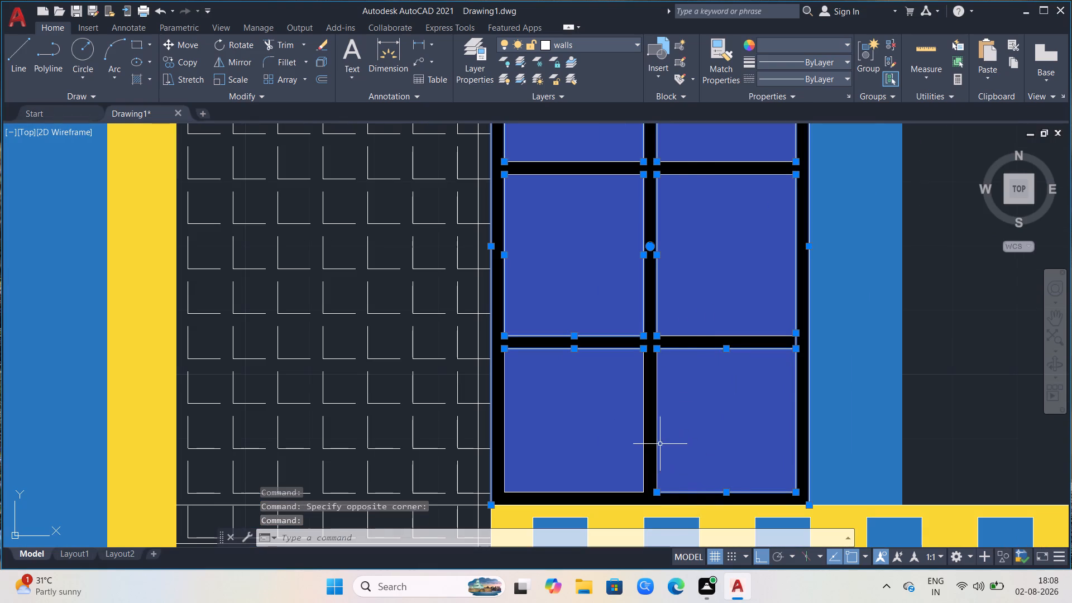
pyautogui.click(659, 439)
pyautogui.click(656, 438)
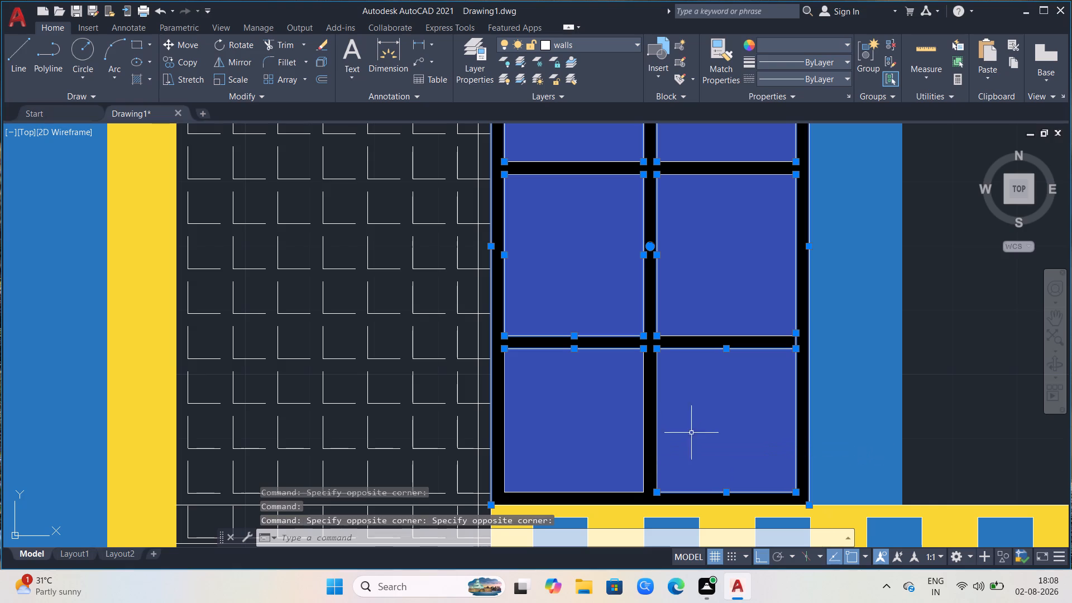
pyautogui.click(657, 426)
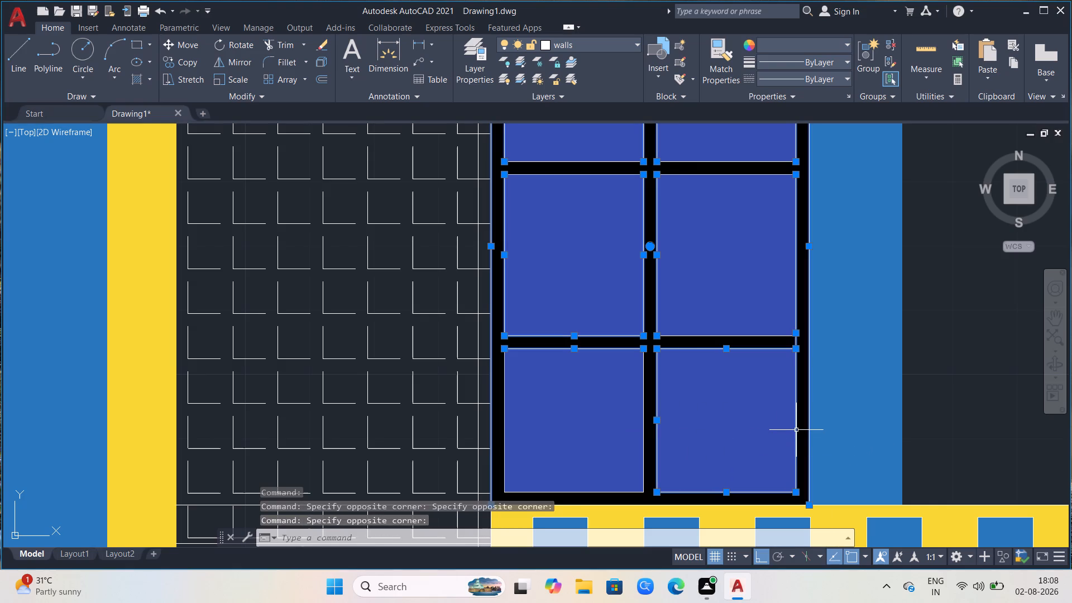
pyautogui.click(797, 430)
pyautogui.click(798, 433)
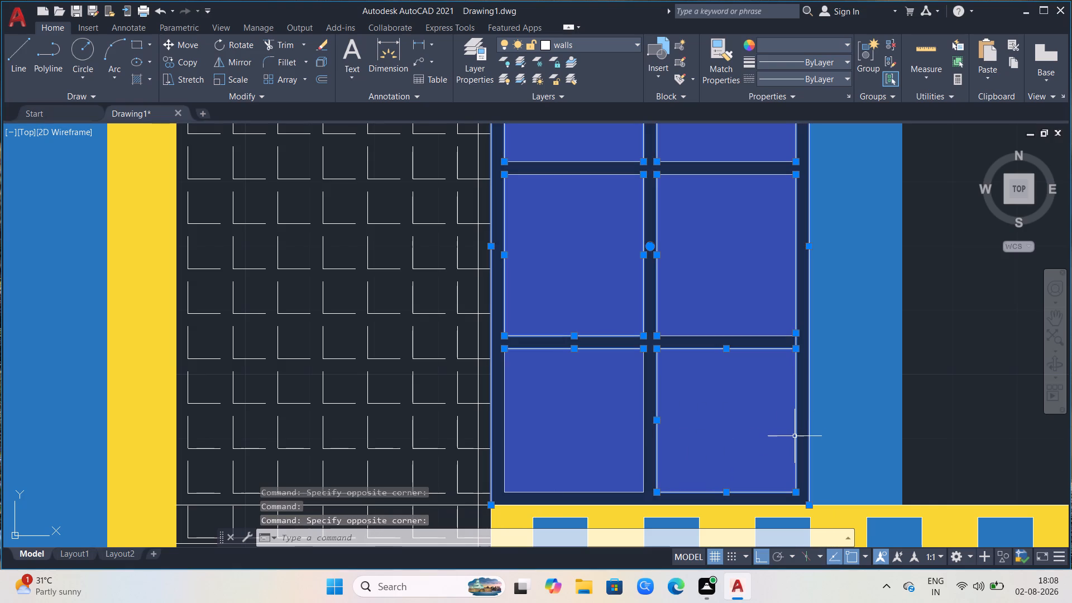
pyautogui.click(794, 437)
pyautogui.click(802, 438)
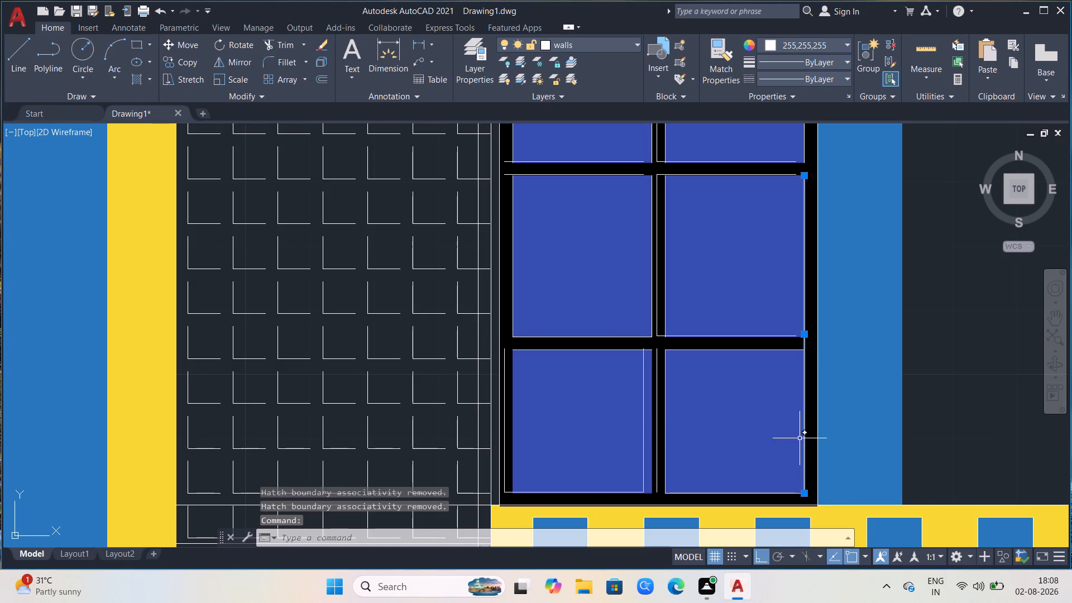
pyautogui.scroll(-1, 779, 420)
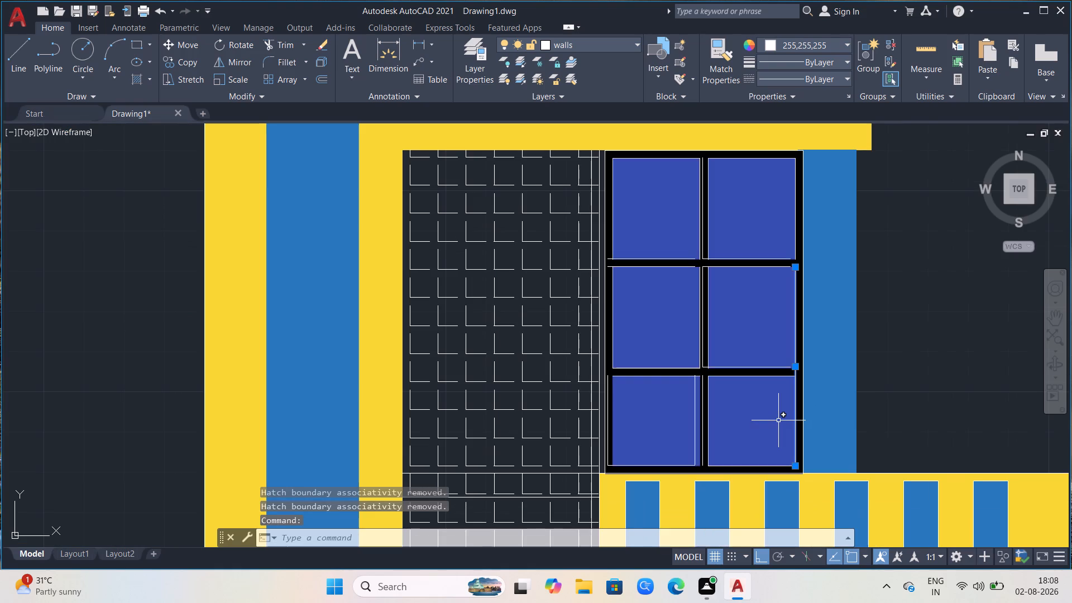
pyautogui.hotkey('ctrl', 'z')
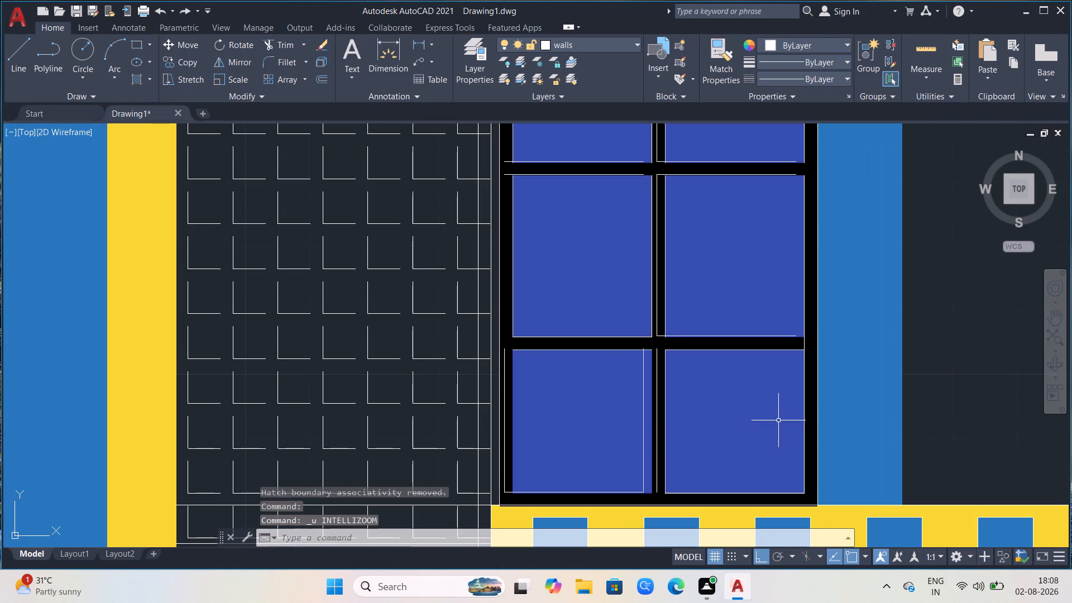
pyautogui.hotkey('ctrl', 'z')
# Examine the front elevation around the six-pane window, its surrounding bands and the blank ground-floor area.
pyautogui.scroll(-3, 777, 404)
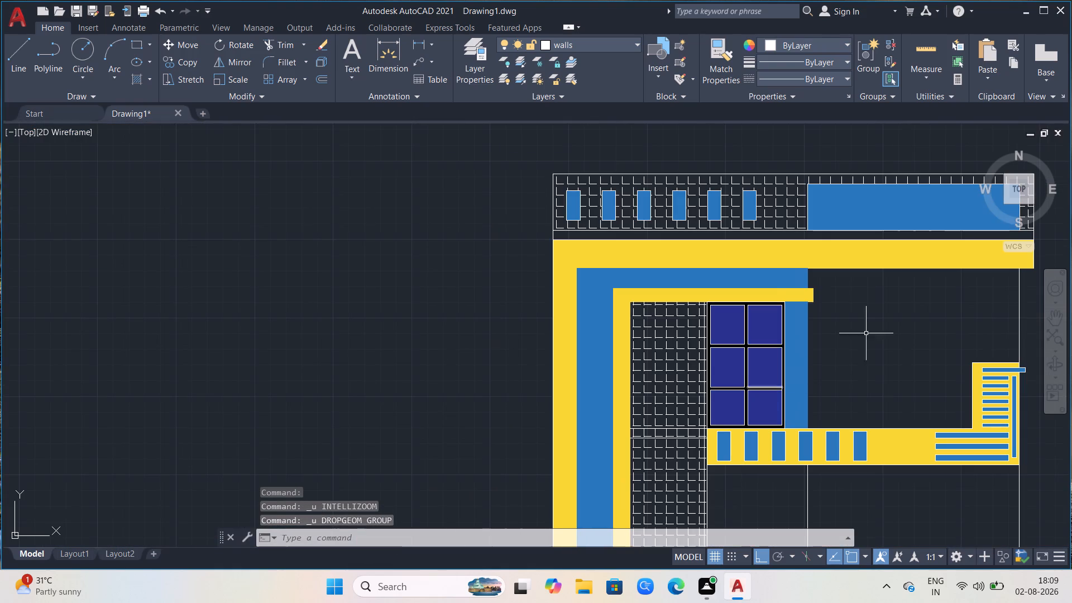
pyautogui.scroll(1, 726, 313)
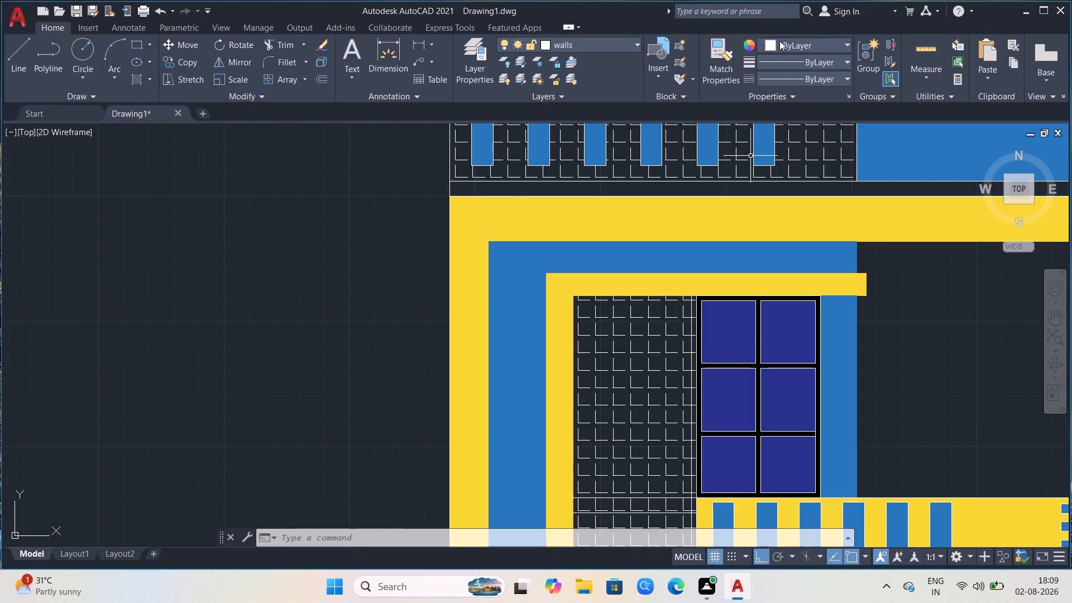
pyautogui.scroll(-1, 953, 188)
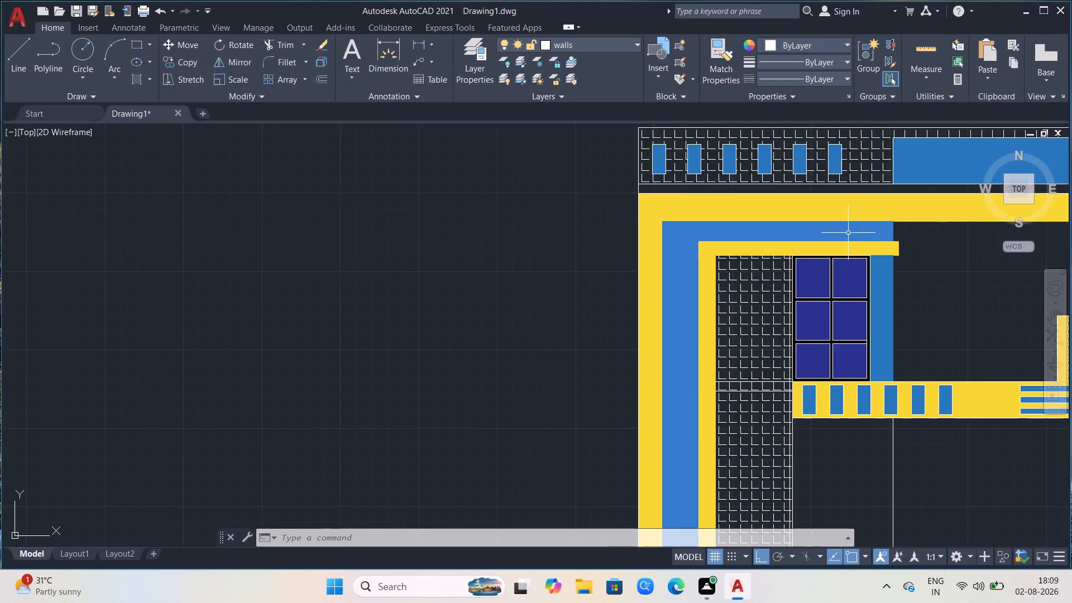
pyautogui.scroll(-1, 336, 229)
pyautogui.scroll(2, 673, 256)
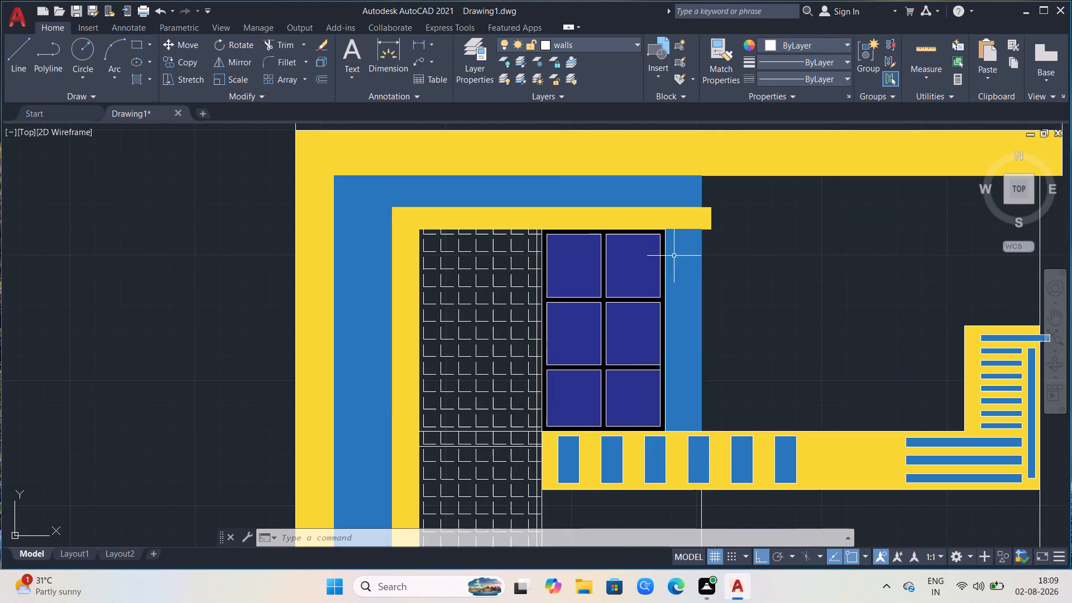
pyautogui.scroll(1, 691, 213)
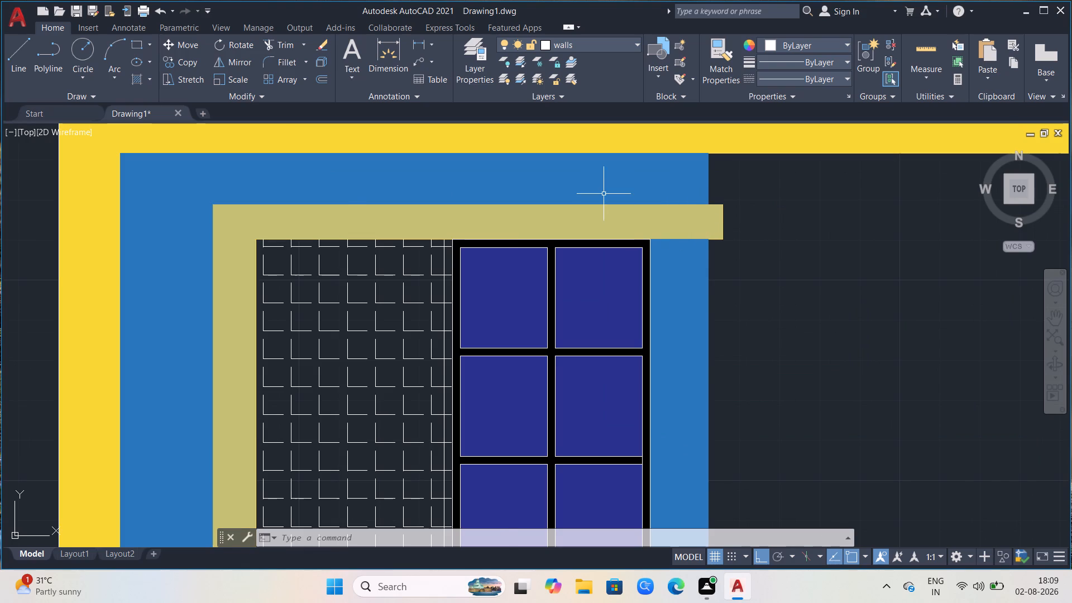
pyautogui.scroll(-2, 604, 194)
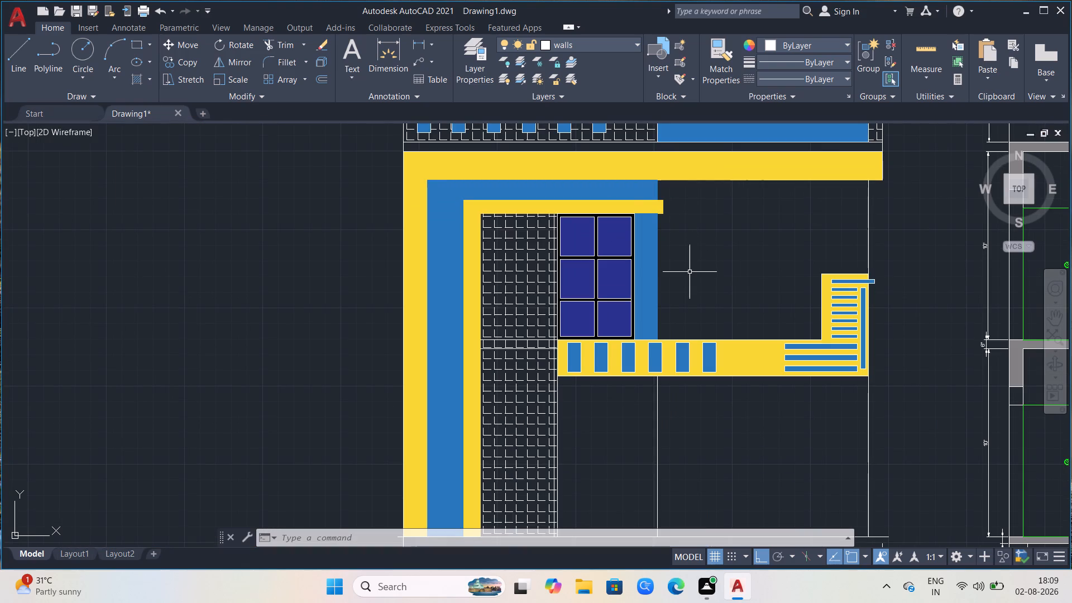
pyautogui.scroll(-1, 690, 272)
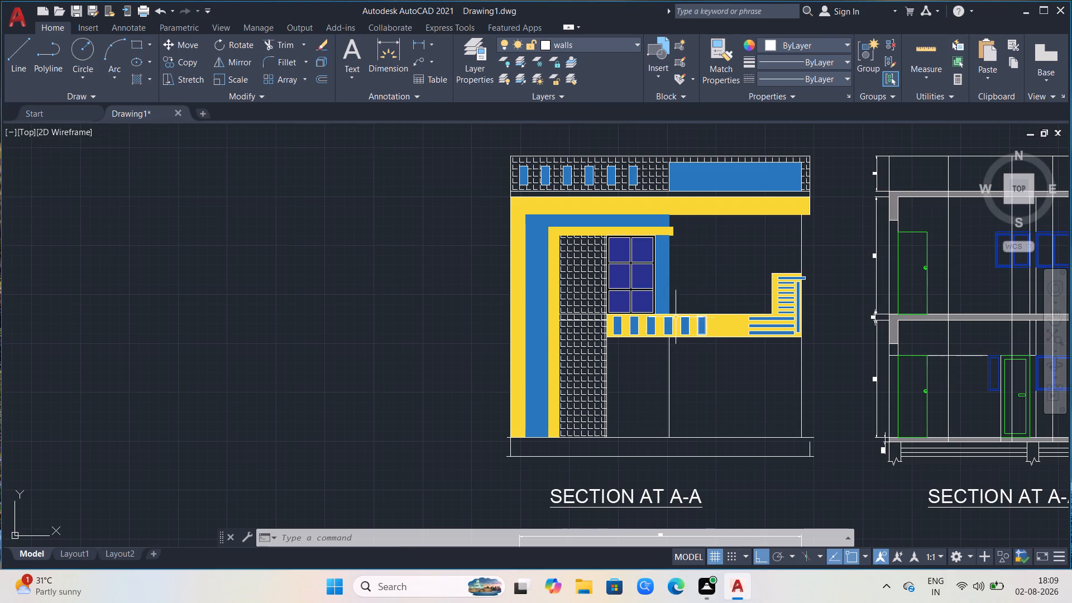
# Draw a rectangle about 4'-3" wide and 6'-2" high below the slatted yellow band, starting at the band's lower corner beside the patterned strip.
pyautogui.click(137, 48)
pyautogui.scroll(2, 620, 363)
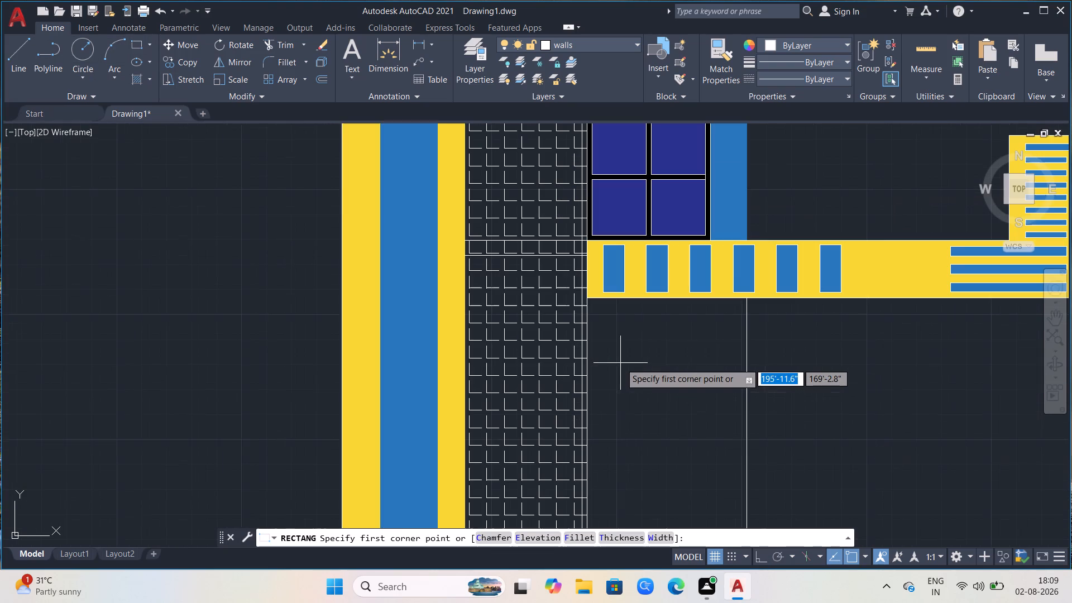
pyautogui.click(586, 296)
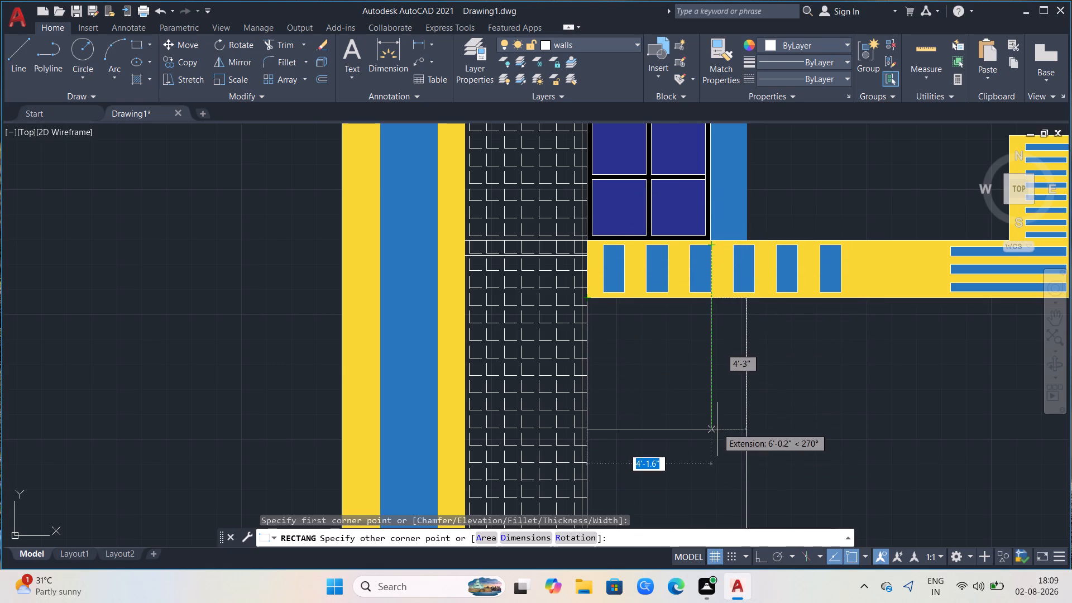
pyautogui.scroll(-1, 716, 449)
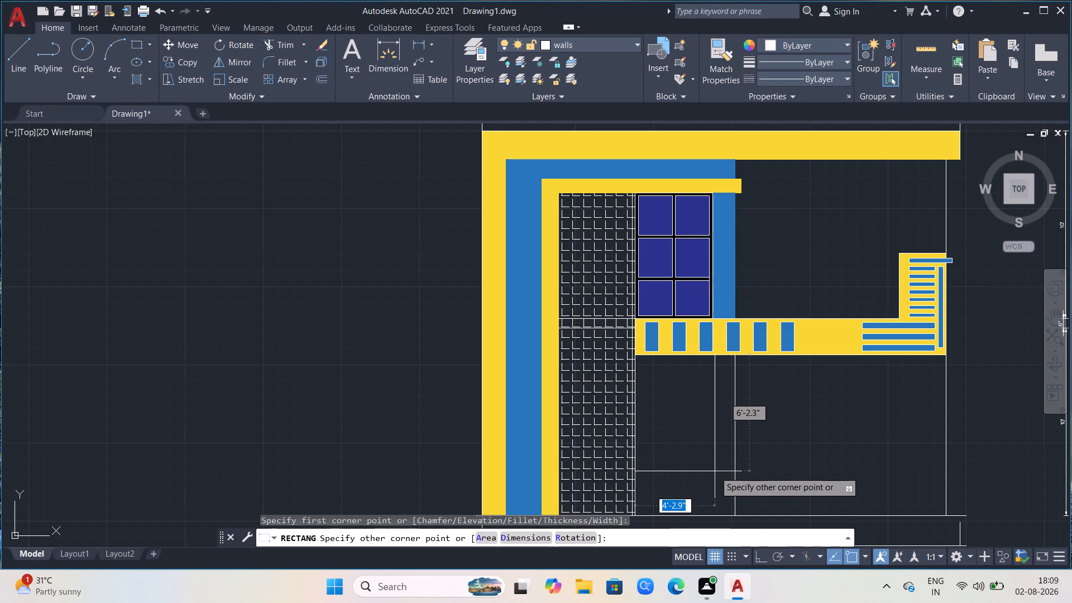
pyautogui.click(715, 470)
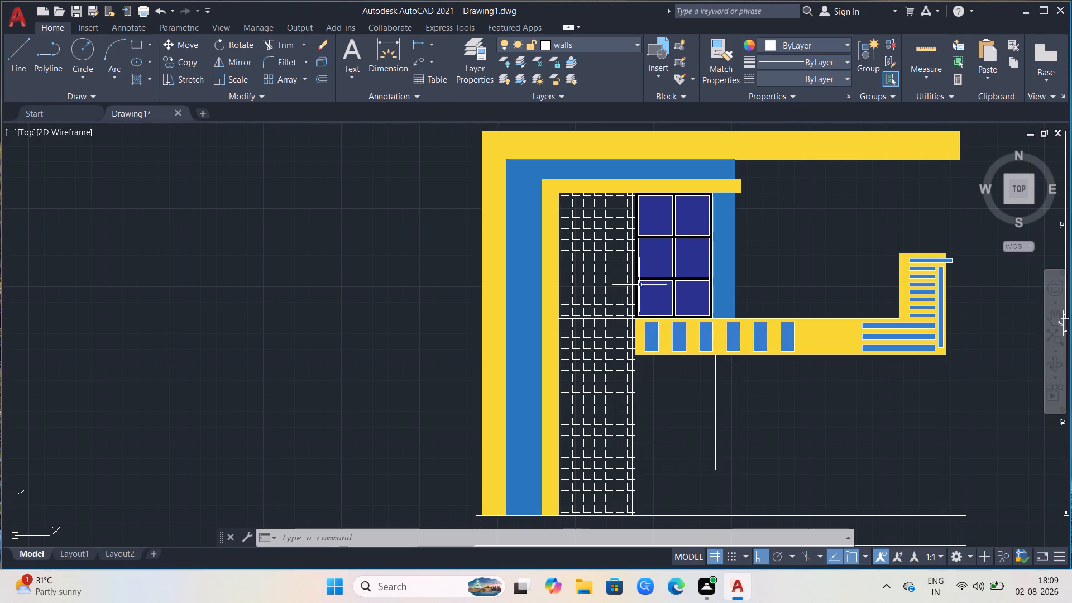
# Offset the new ground-floor rectangle 2" inward to form the window frame.
pyautogui.click(717, 427)
pyautogui.press('o')
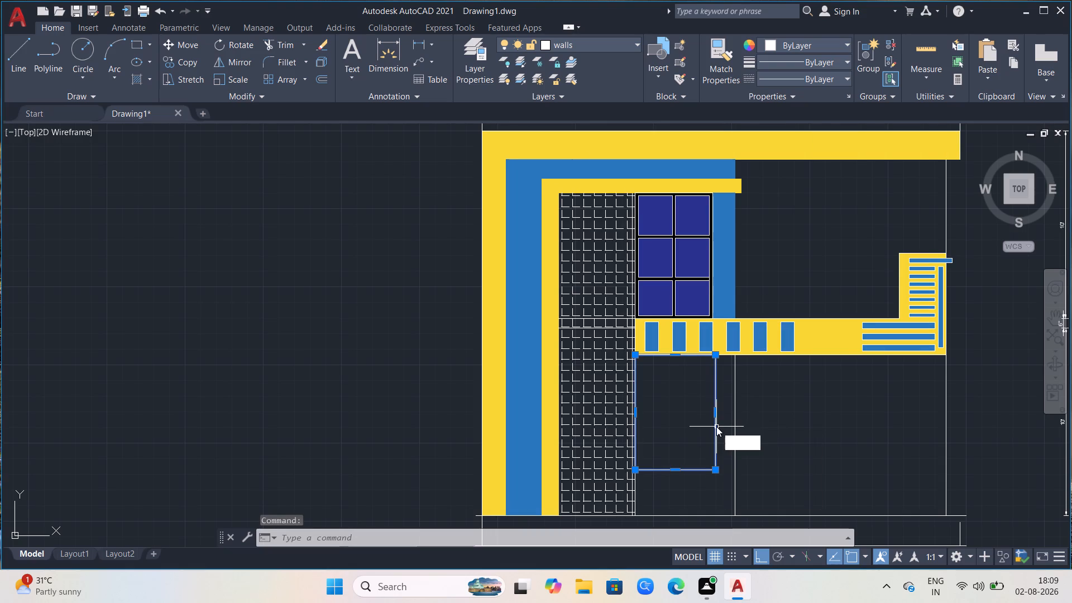
pyautogui.press('Return')
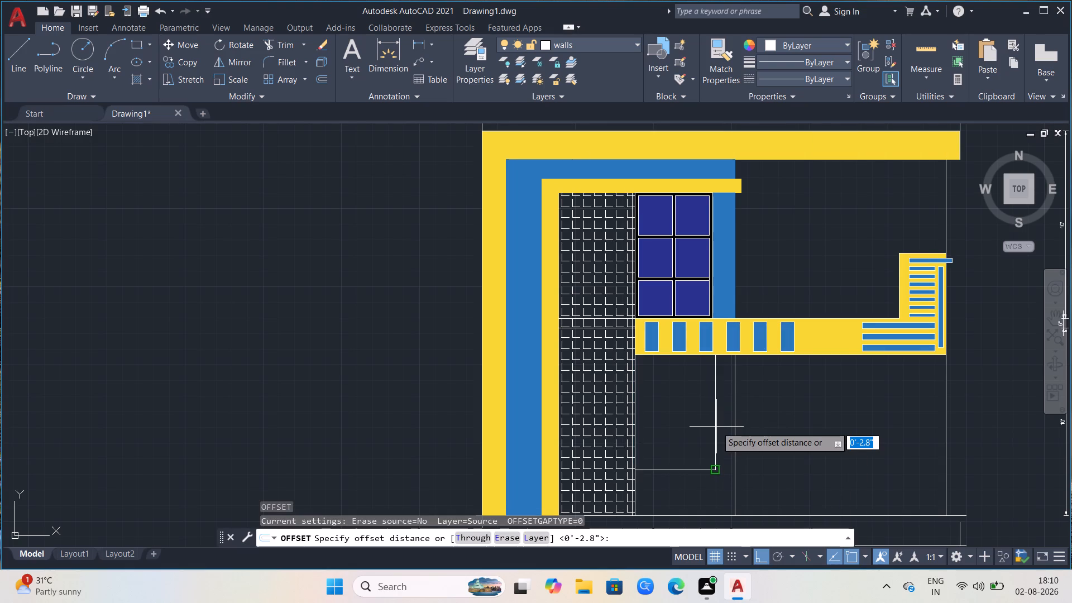
pyautogui.click(711, 470)
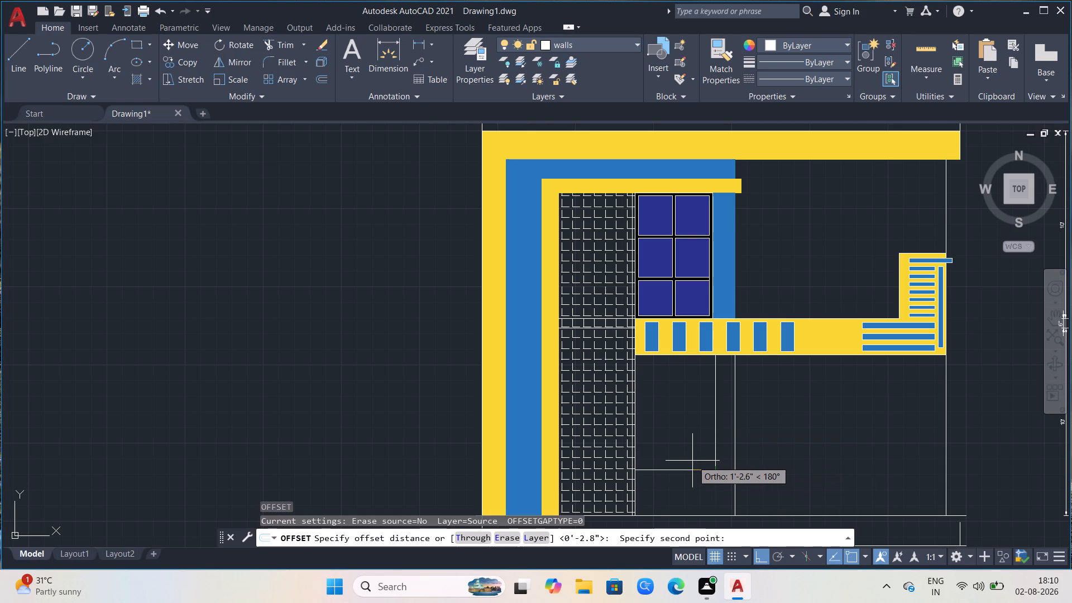
pyautogui.press('2')
pyautogui.press('Return')
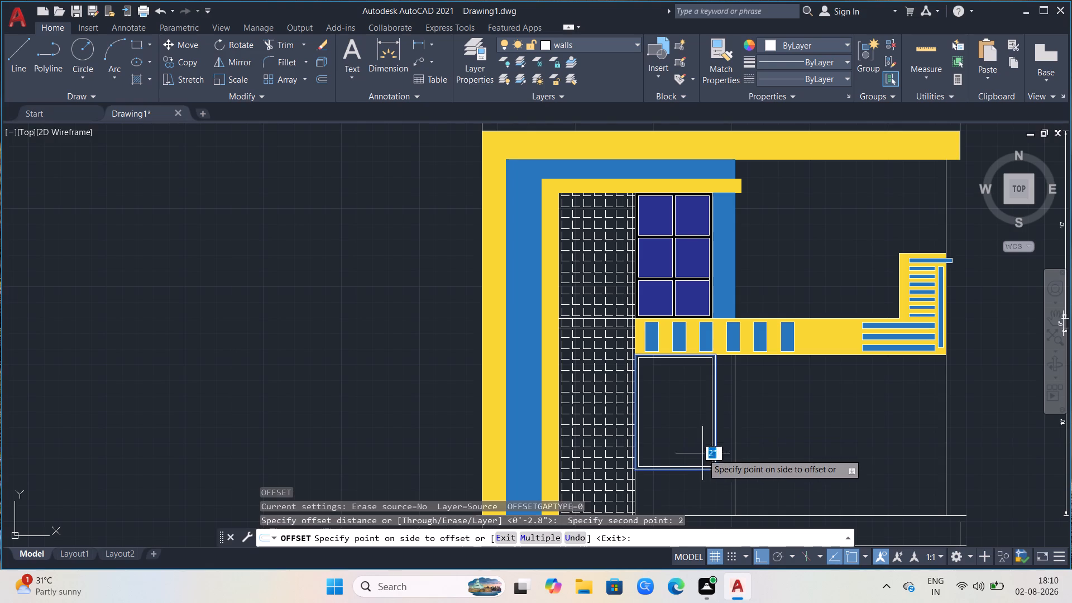
pyautogui.click(696, 441)
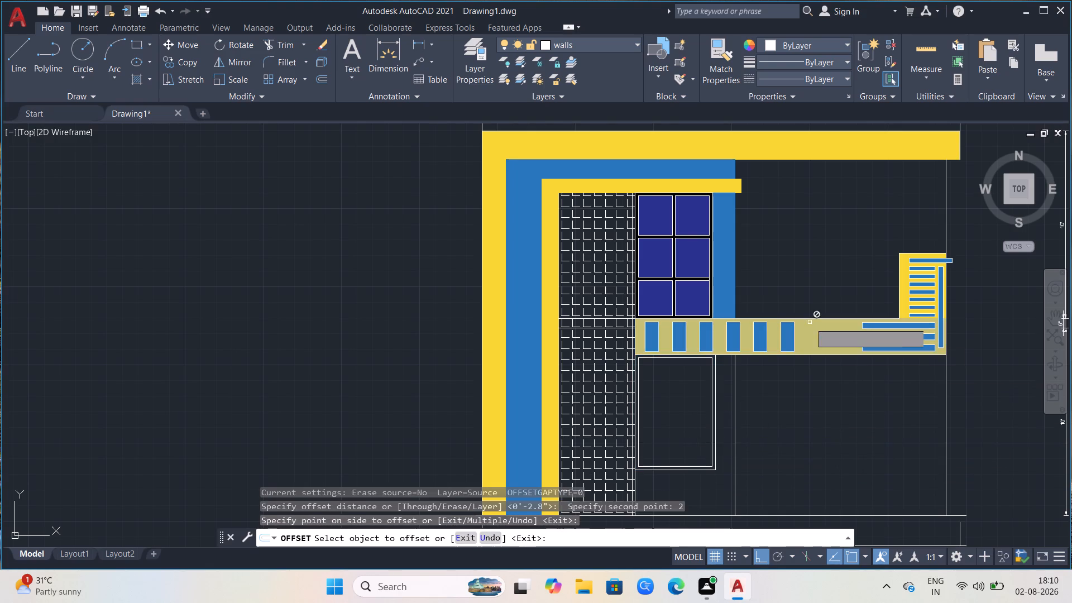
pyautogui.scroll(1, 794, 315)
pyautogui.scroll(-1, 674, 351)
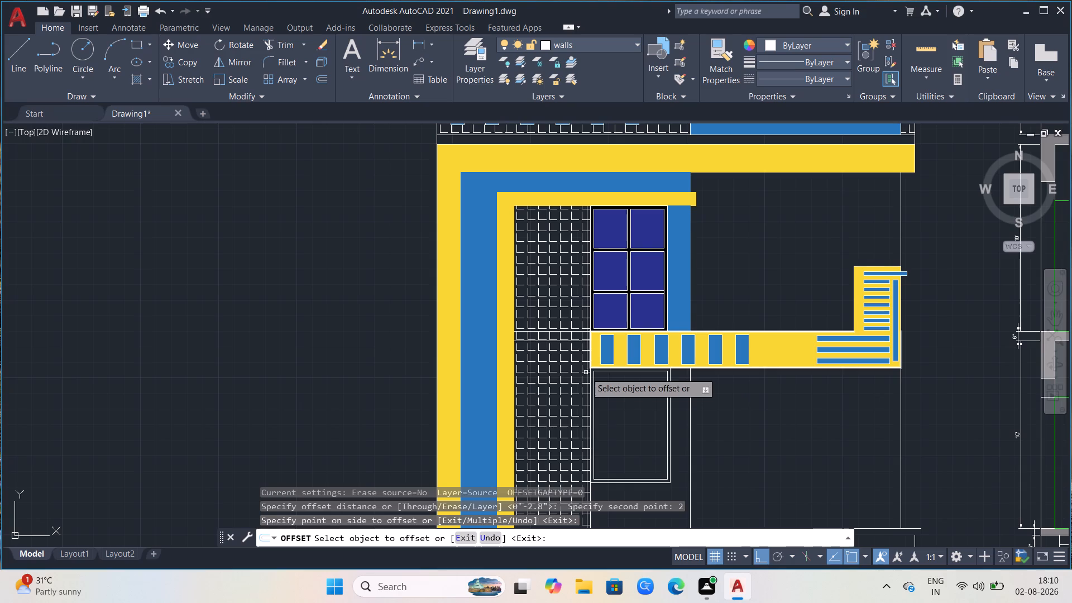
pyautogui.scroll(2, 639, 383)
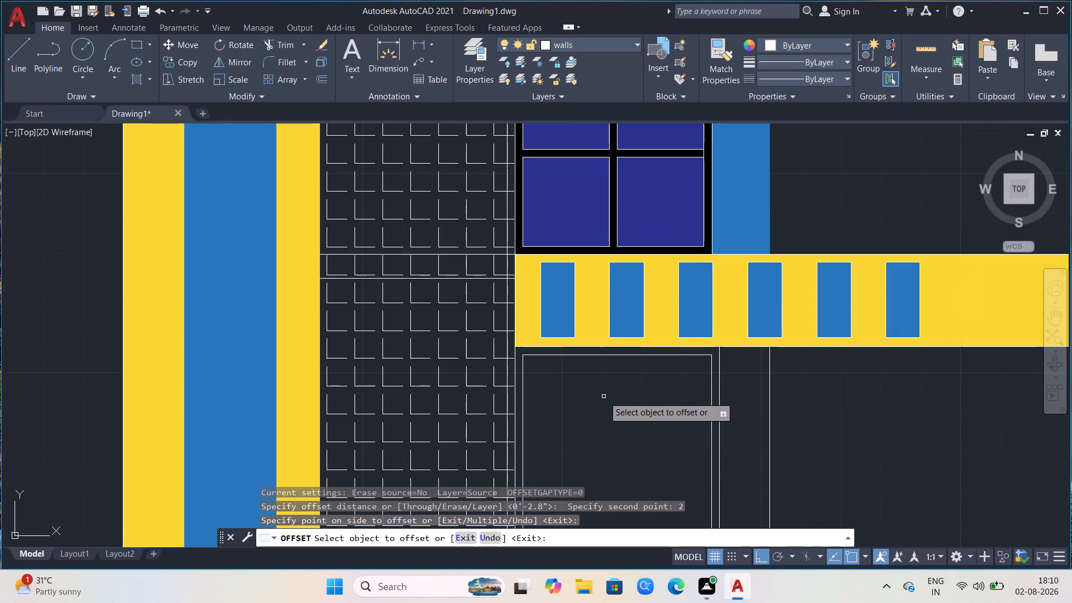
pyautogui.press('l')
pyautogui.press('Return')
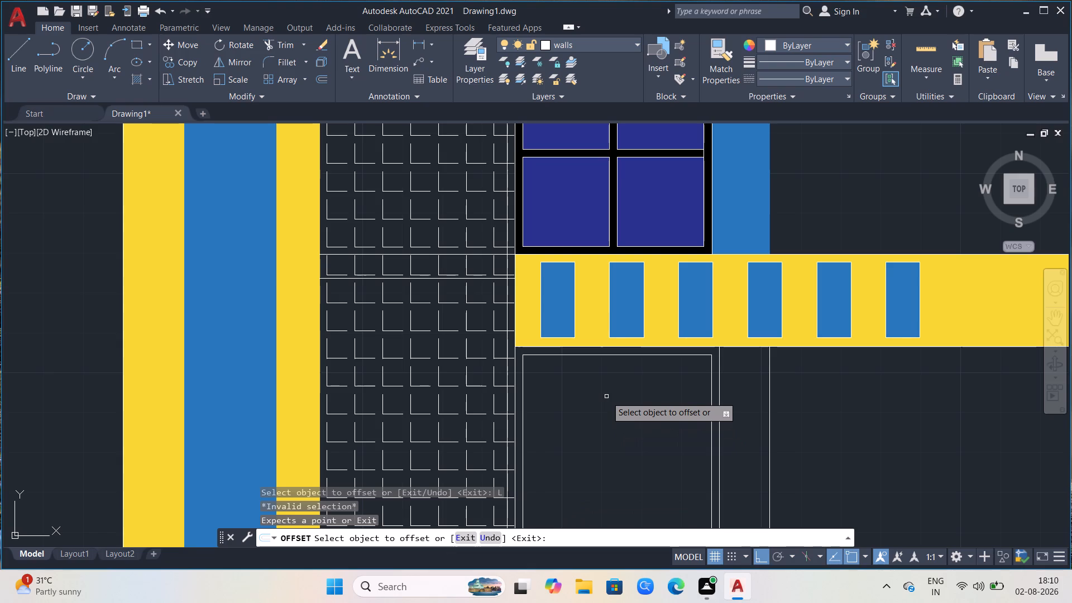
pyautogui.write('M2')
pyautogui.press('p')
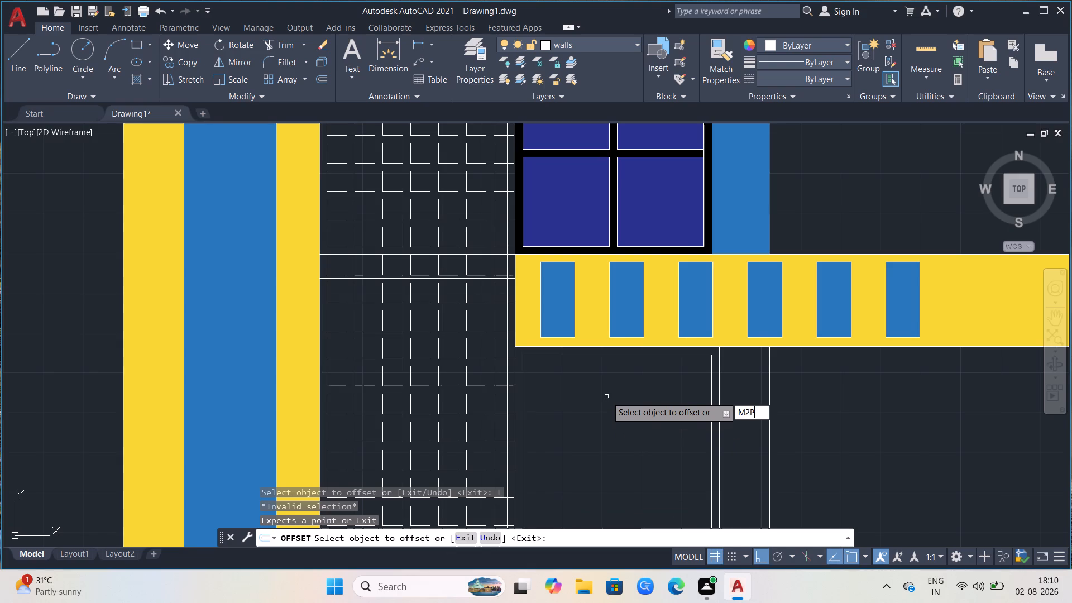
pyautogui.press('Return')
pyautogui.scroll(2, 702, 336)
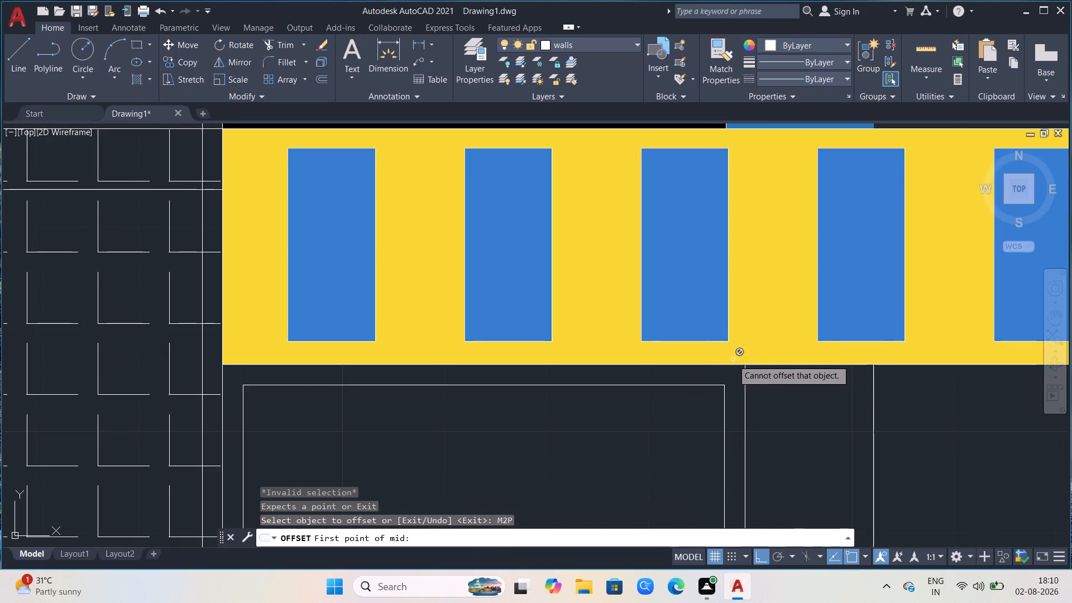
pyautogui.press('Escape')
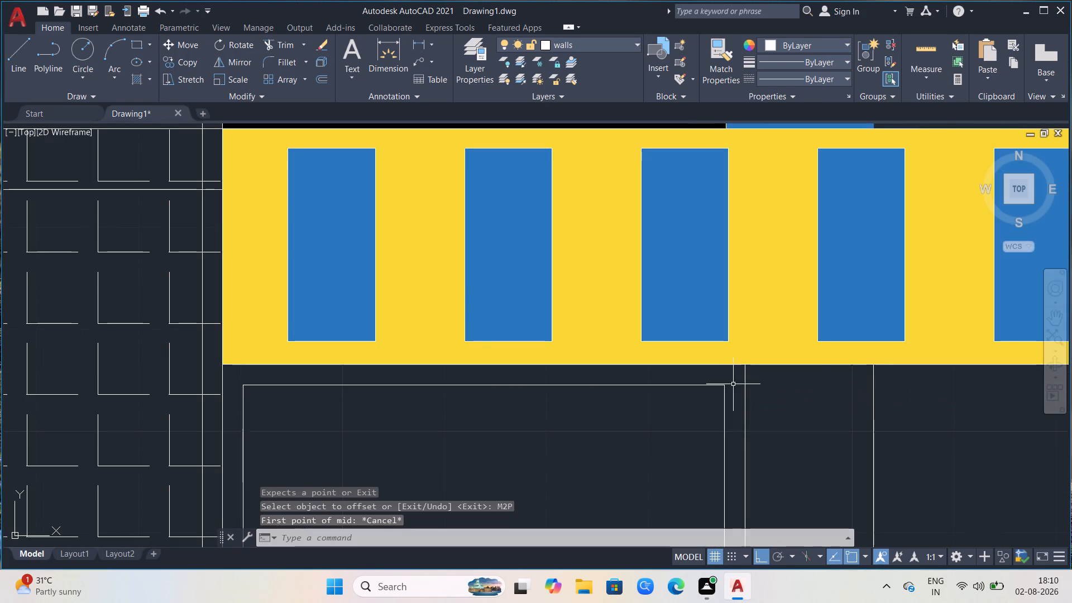
# Draw a vertical centre line about 5'-10" long through the inner rectangle, starting midway between its top corners (M2P) and ending on its bottom edge.
pyautogui.press('l')
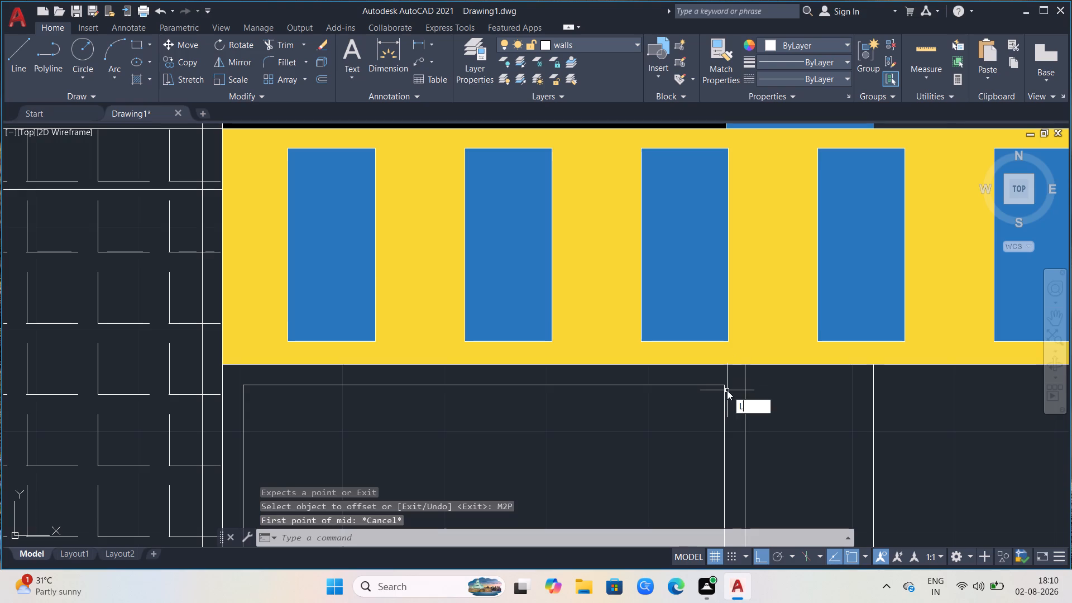
pyautogui.press('Return')
pyautogui.write('M2P')
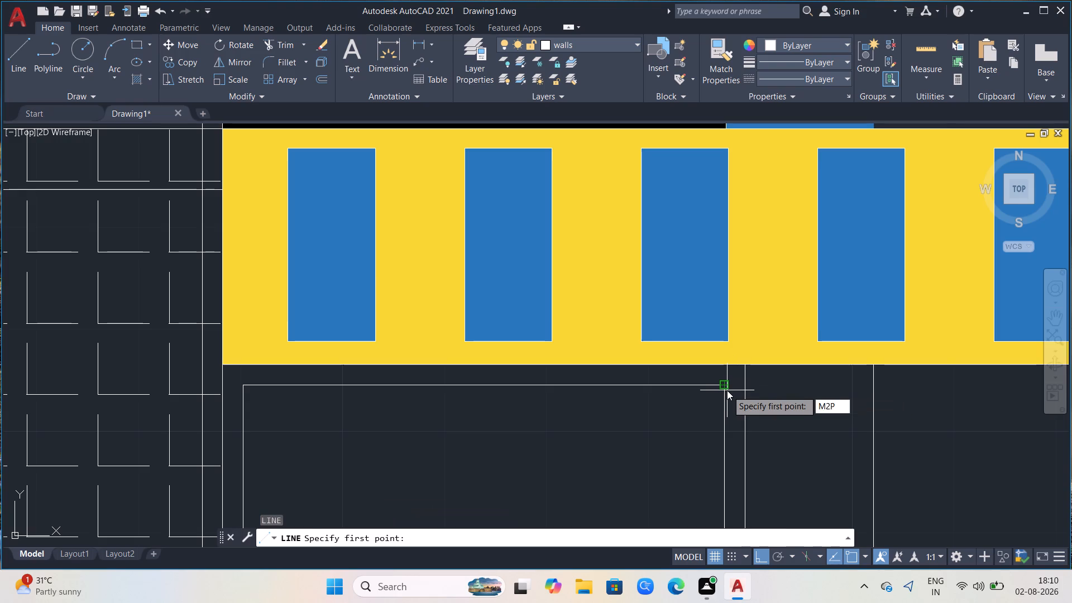
pyautogui.press('Return')
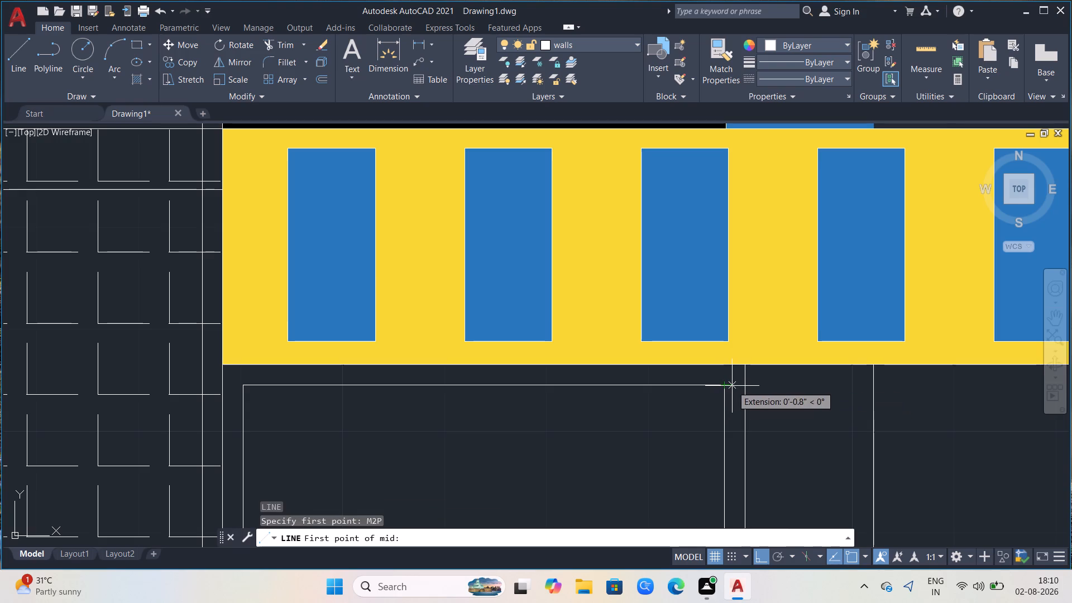
pyautogui.click(724, 387)
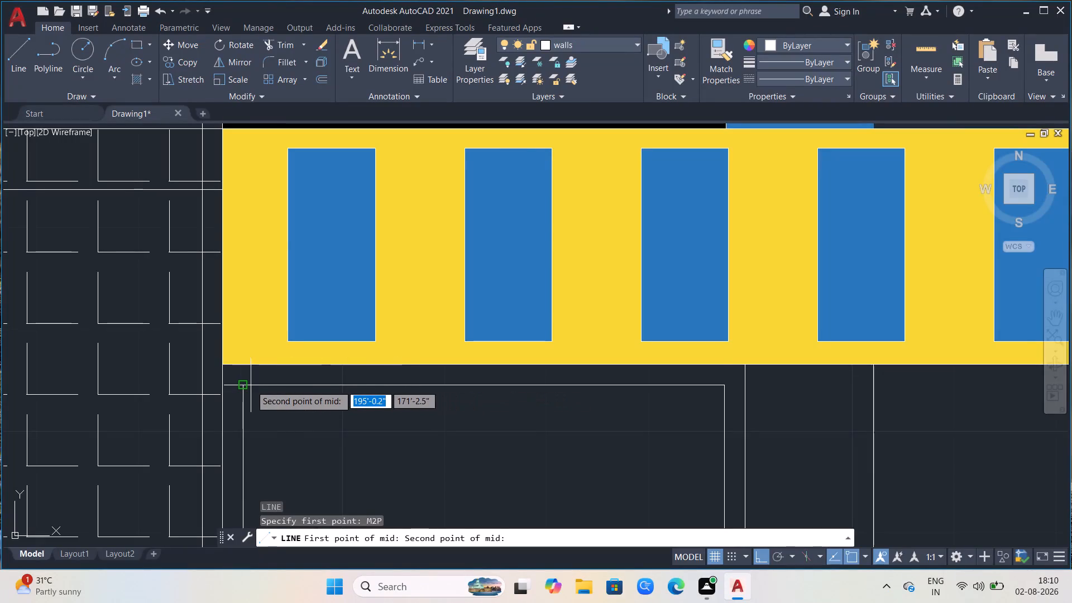
pyautogui.click(243, 386)
pyautogui.scroll(-3, 576, 383)
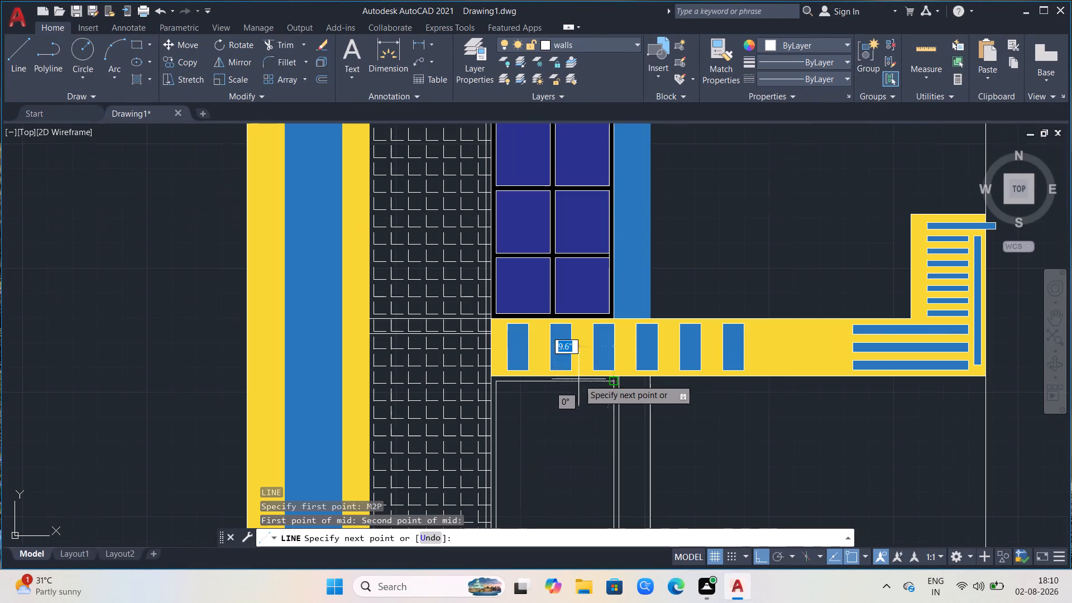
pyautogui.scroll(-2, 716, 266)
pyautogui.scroll(3, 614, 492)
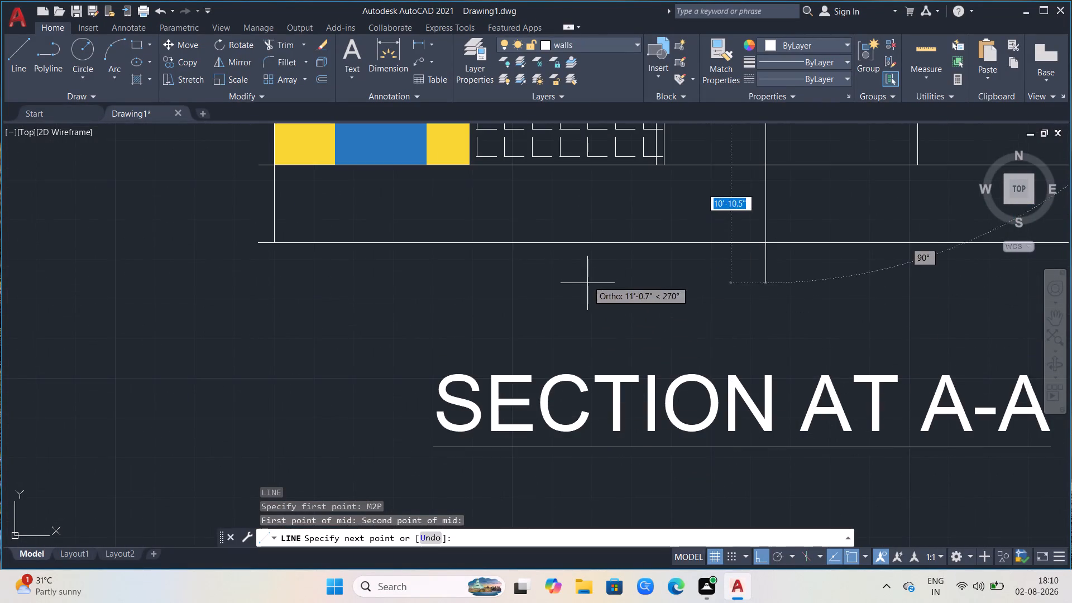
pyautogui.scroll(-1, 654, 324)
pyautogui.scroll(-1, 710, 304)
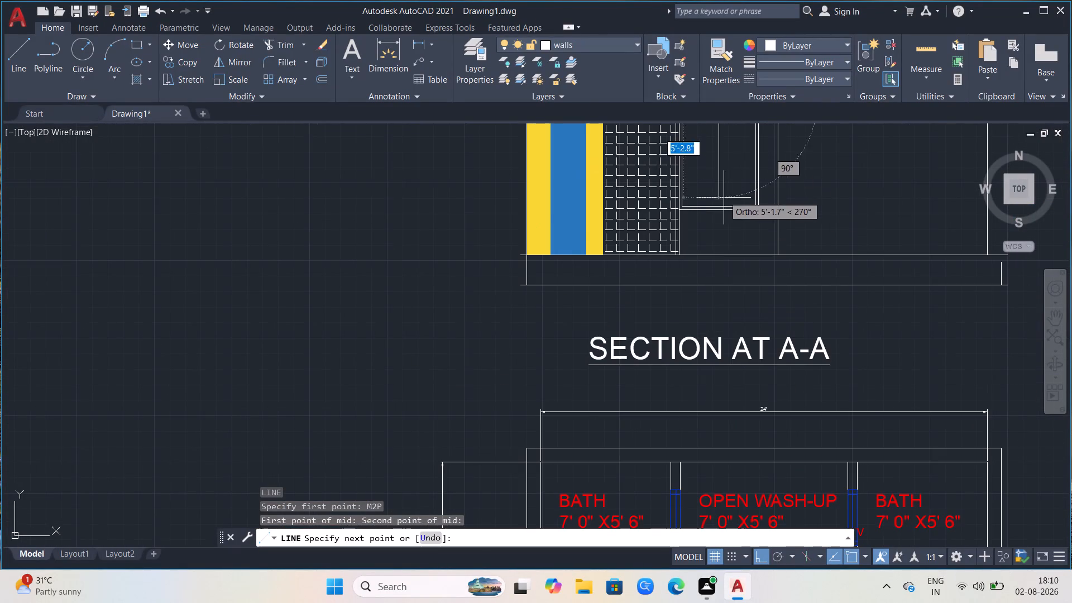
pyautogui.scroll(3, 725, 208)
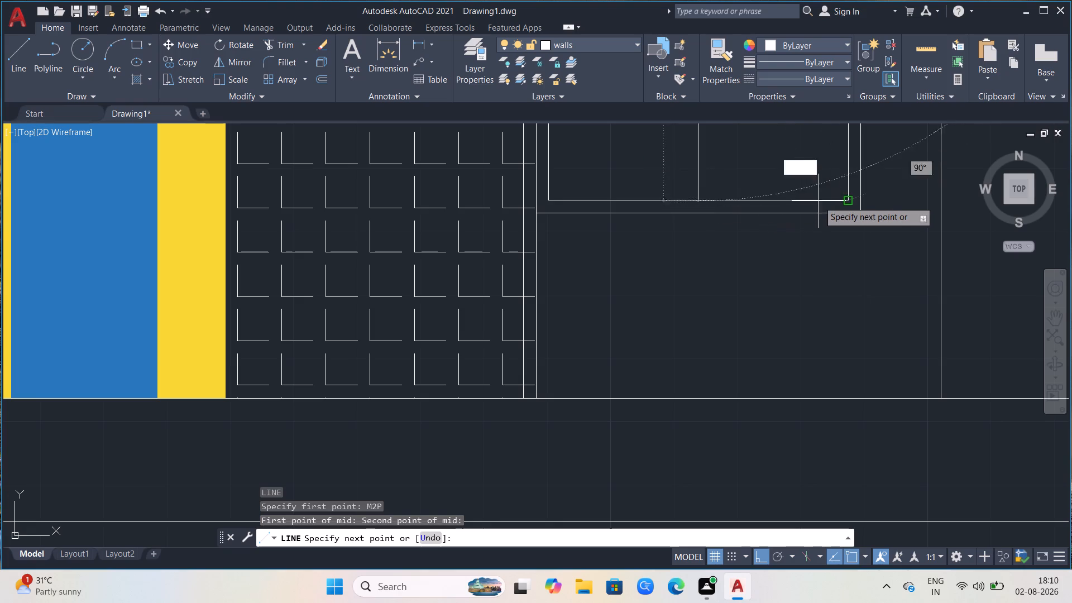
pyautogui.click(698, 202)
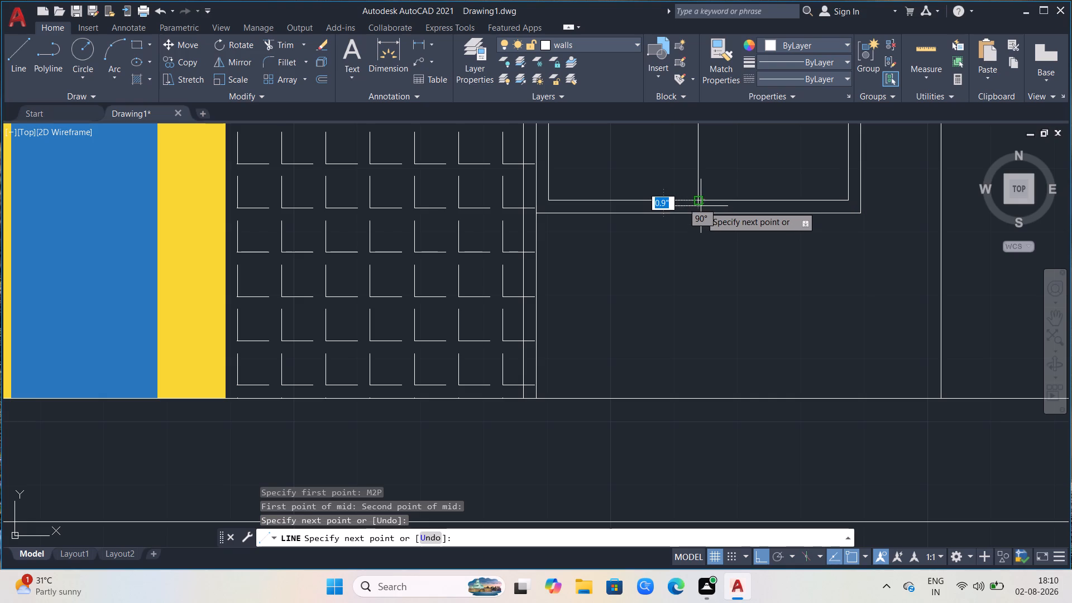
pyautogui.click(701, 205)
pyautogui.scroll(-1, 759, 251)
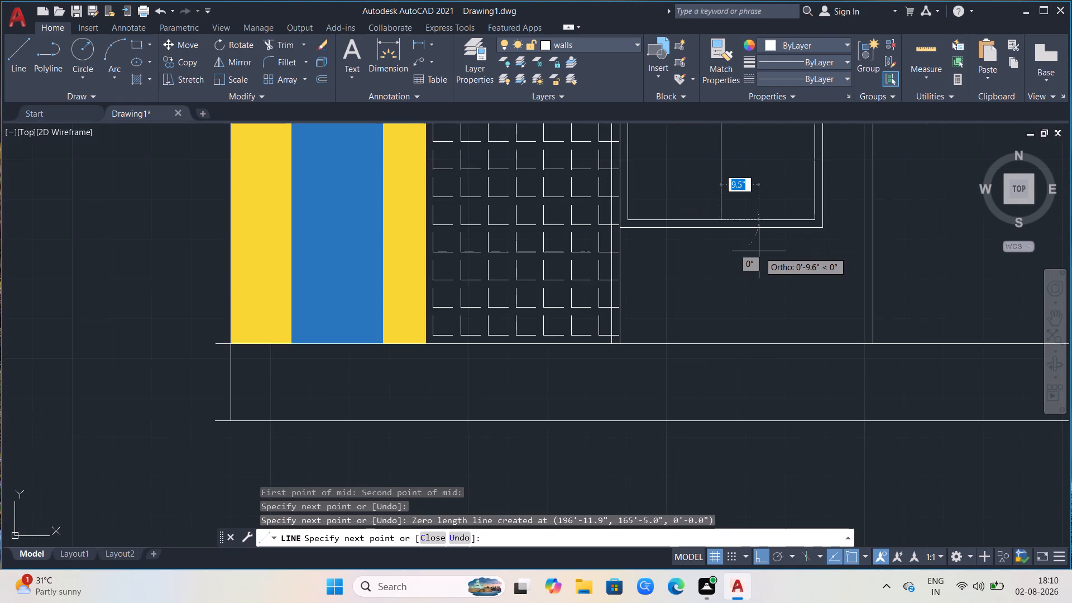
pyautogui.scroll(-2, 759, 251)
pyautogui.press('Escape')
# Offset the ground-floor window's vertical centre line 1" to each side to form the central mullion.
pyautogui.scroll(-2, 817, 198)
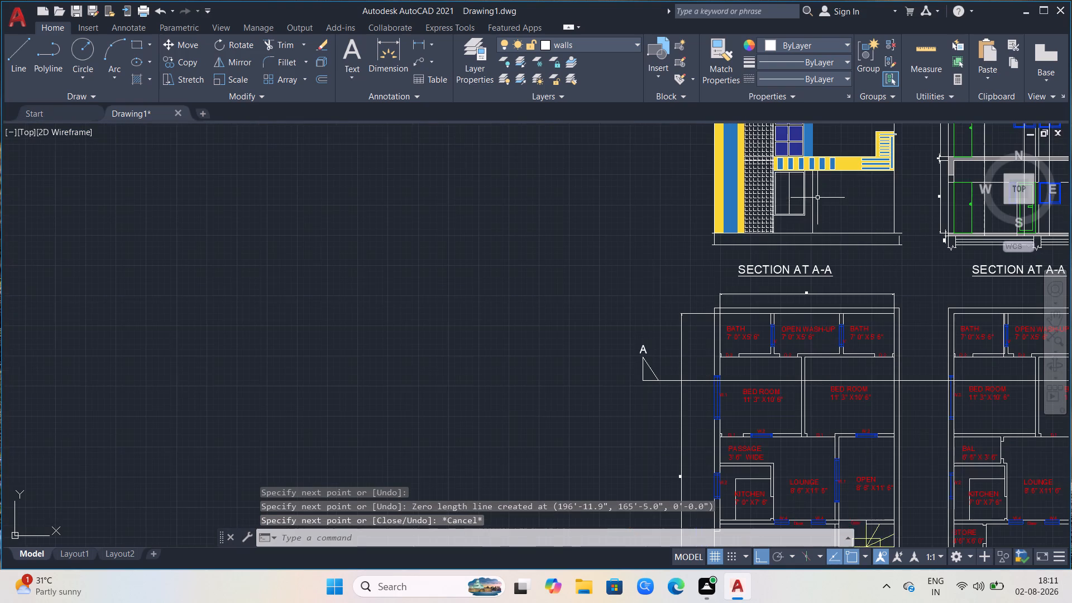
pyautogui.scroll(1, 835, 156)
pyautogui.scroll(3, 791, 173)
pyautogui.scroll(2, 702, 209)
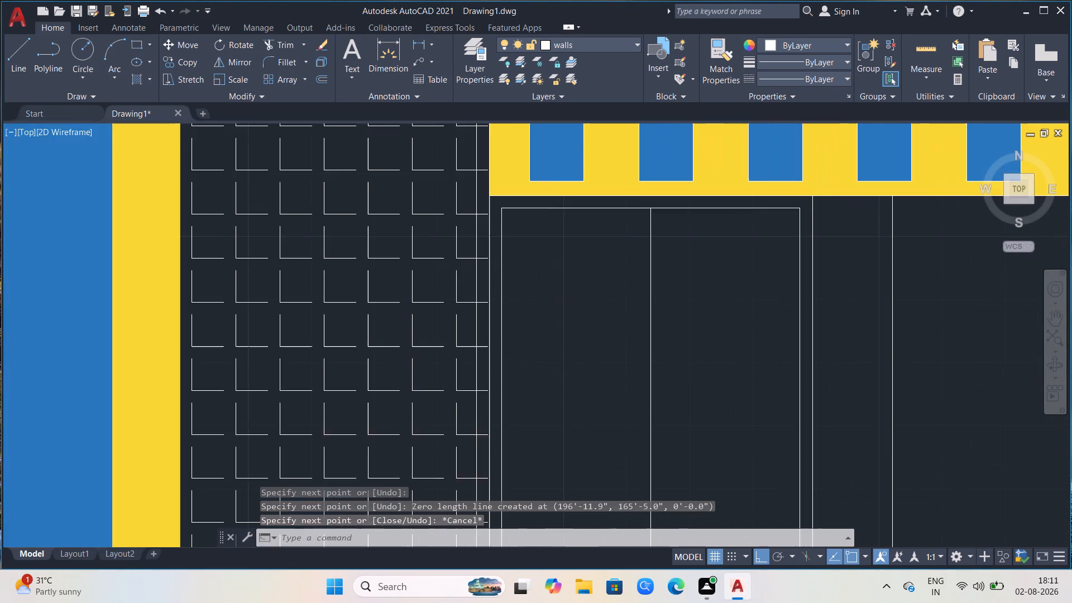
pyautogui.click(705, 207)
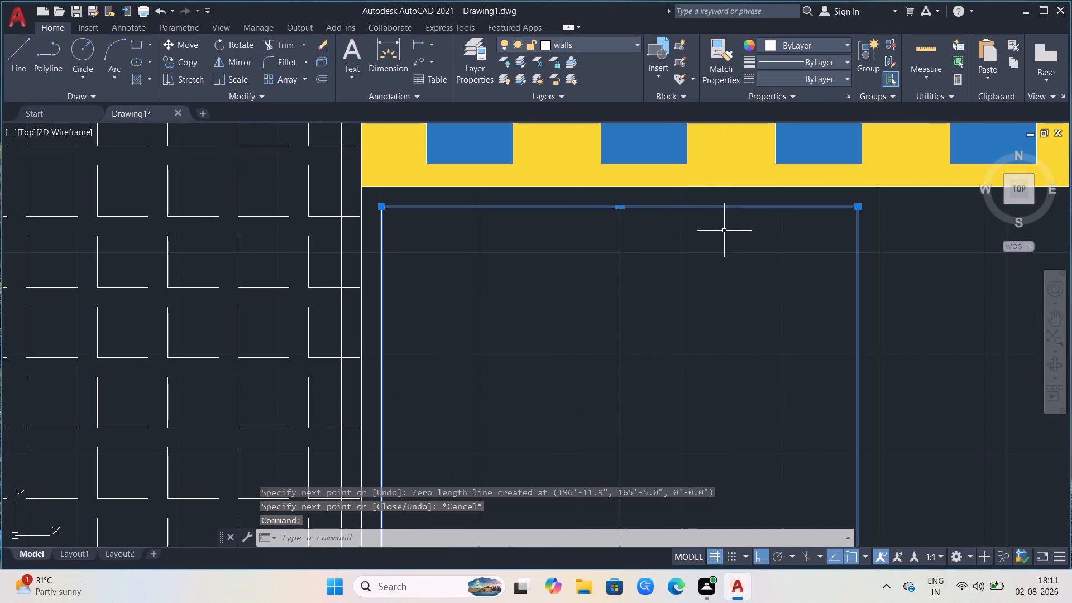
pyautogui.press('Escape')
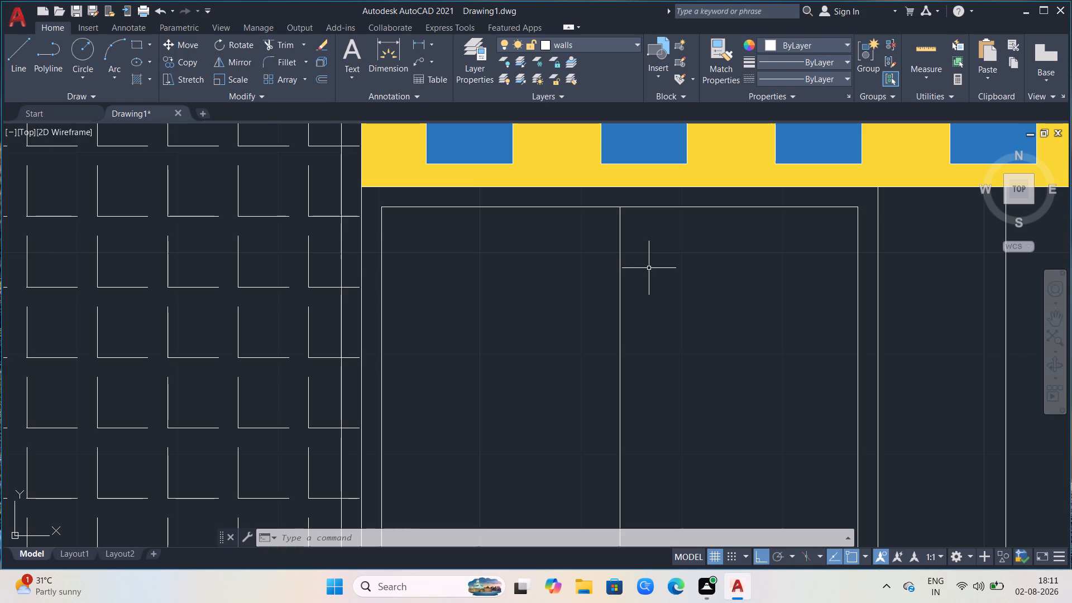
pyautogui.click(623, 249)
pyautogui.click(620, 252)
pyautogui.moveTo(647, 270); pyautogui.dragTo(641, 273)
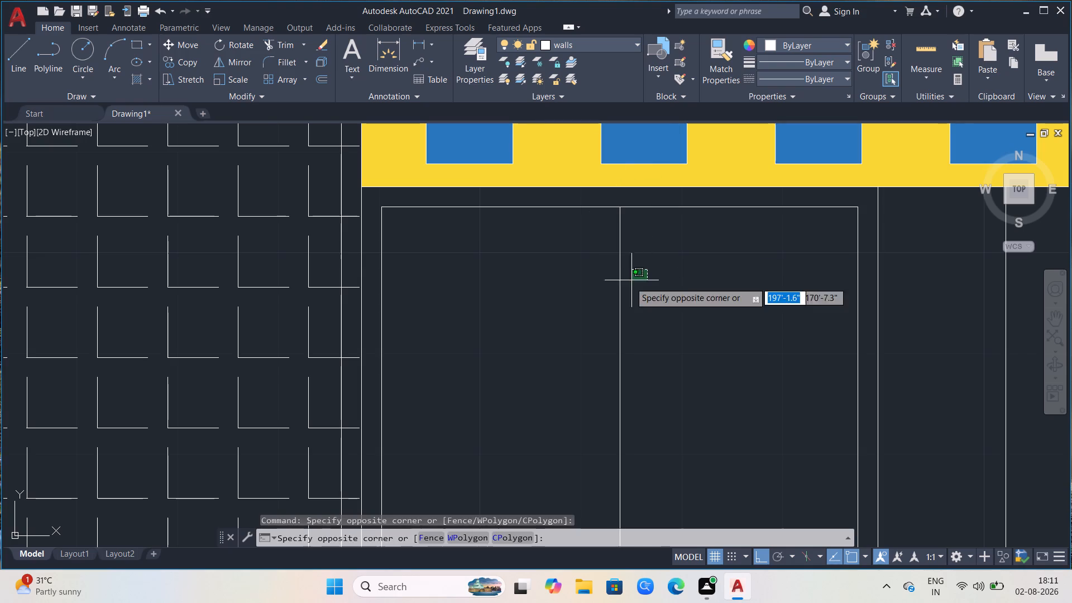
pyautogui.click(599, 309)
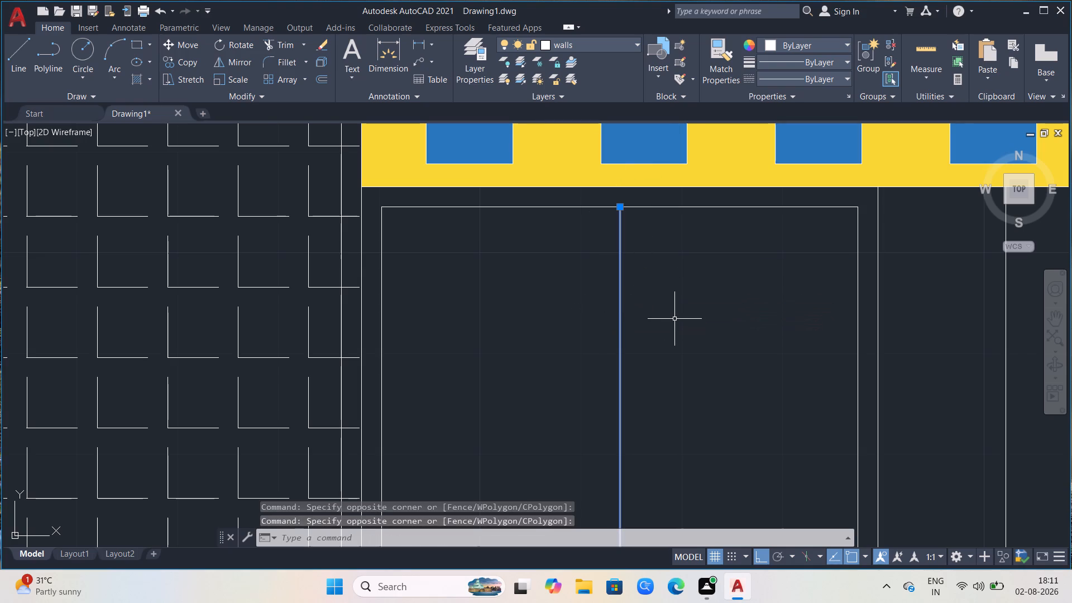
pyautogui.press('o')
pyautogui.press('Return')
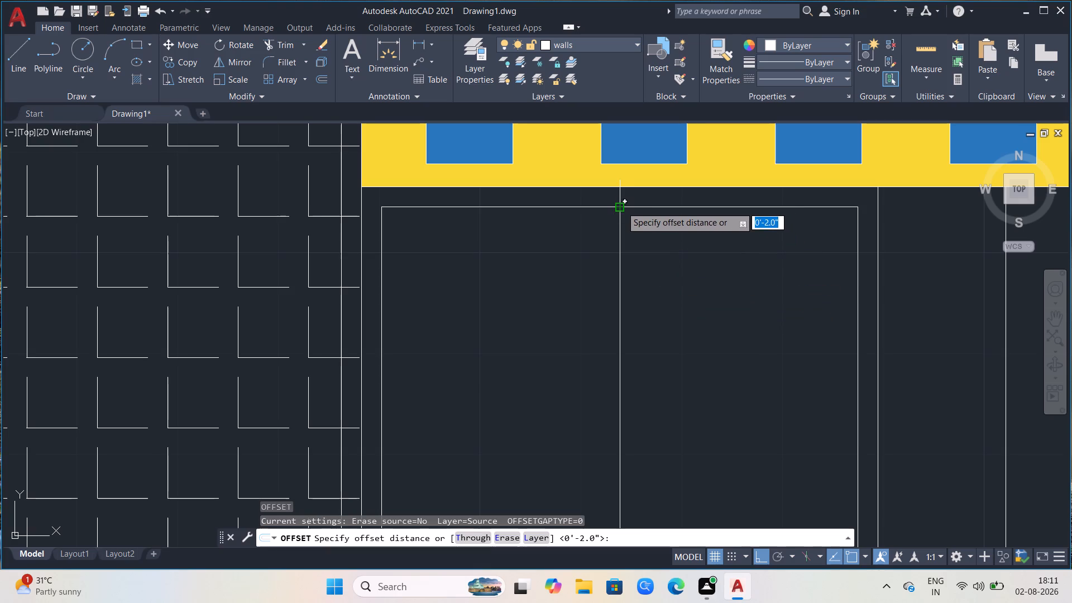
pyautogui.click(621, 207)
pyautogui.press('1')
pyautogui.press('Return')
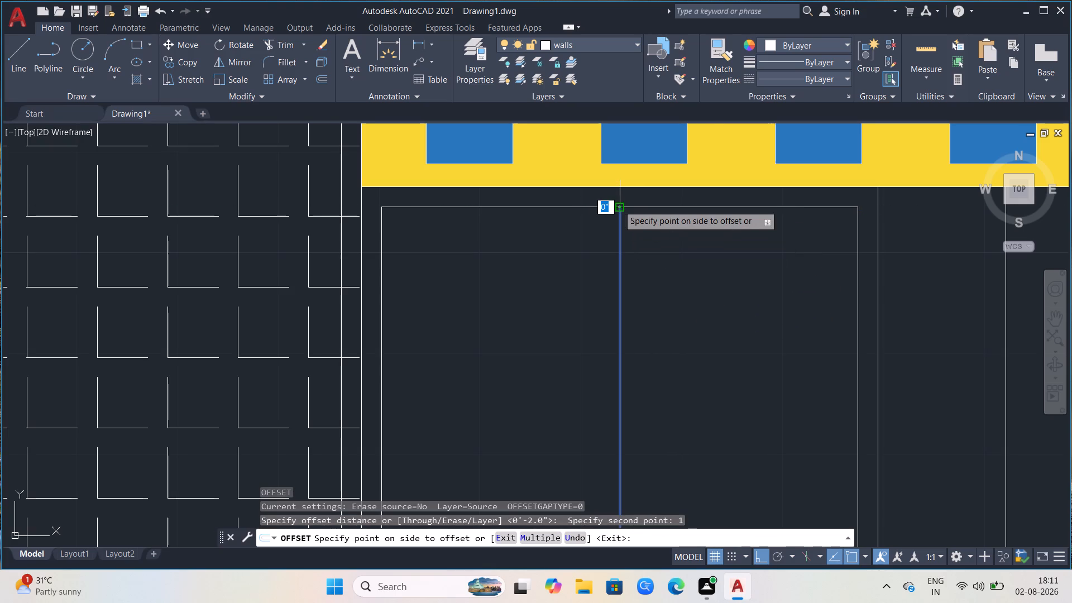
pyautogui.click(633, 205)
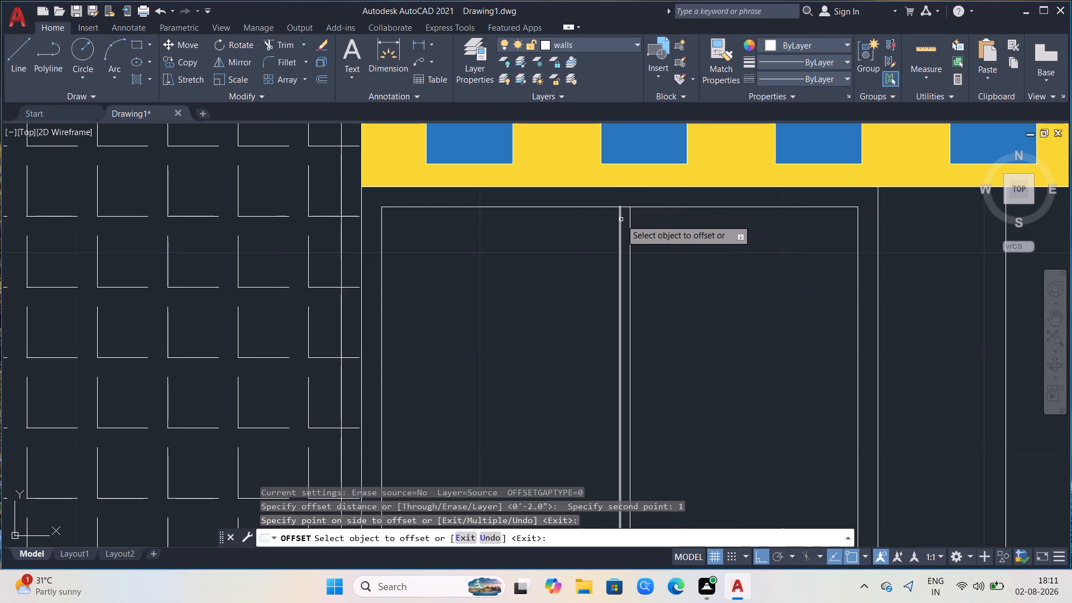
pyautogui.click(621, 219)
pyautogui.click(601, 230)
pyautogui.scroll(-1, 710, 265)
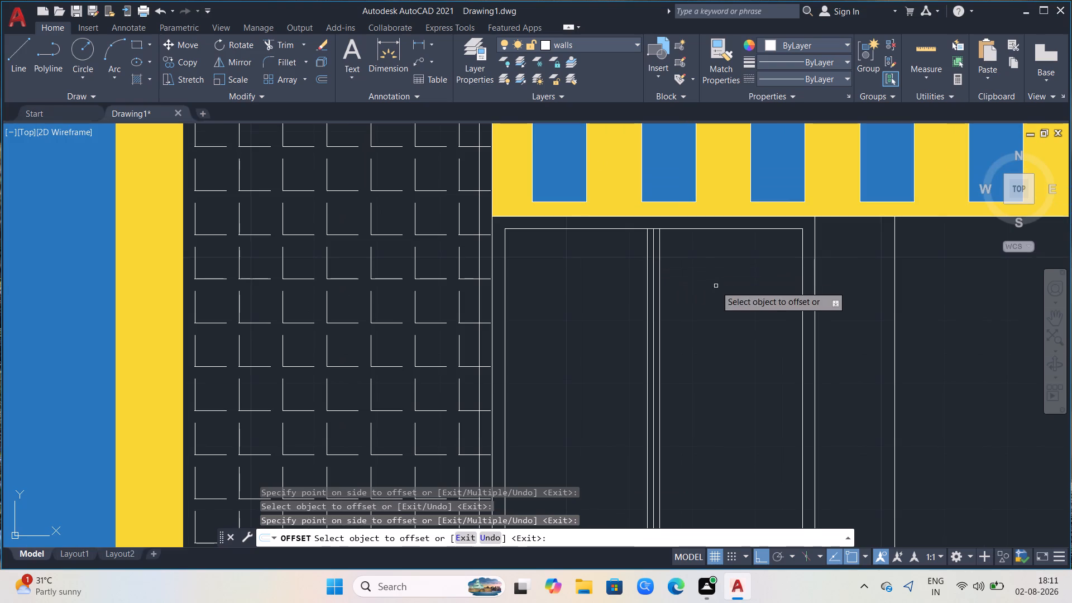
# Trim away the centre line between the two mullion lines of the ground-floor window.
pyautogui.press('Escape')
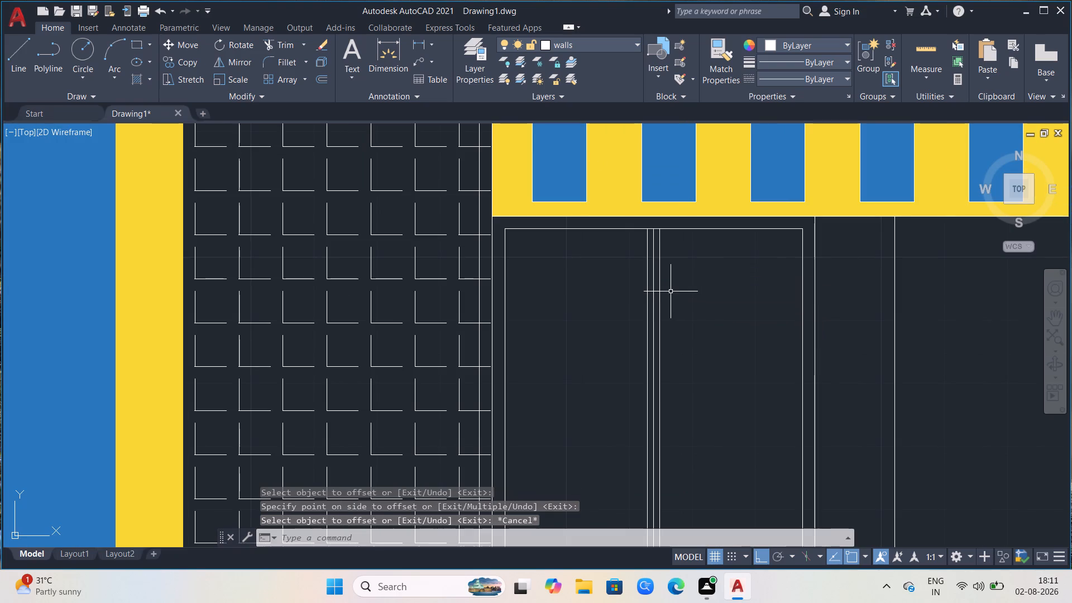
pyautogui.write('TR')
pyautogui.press('Return')
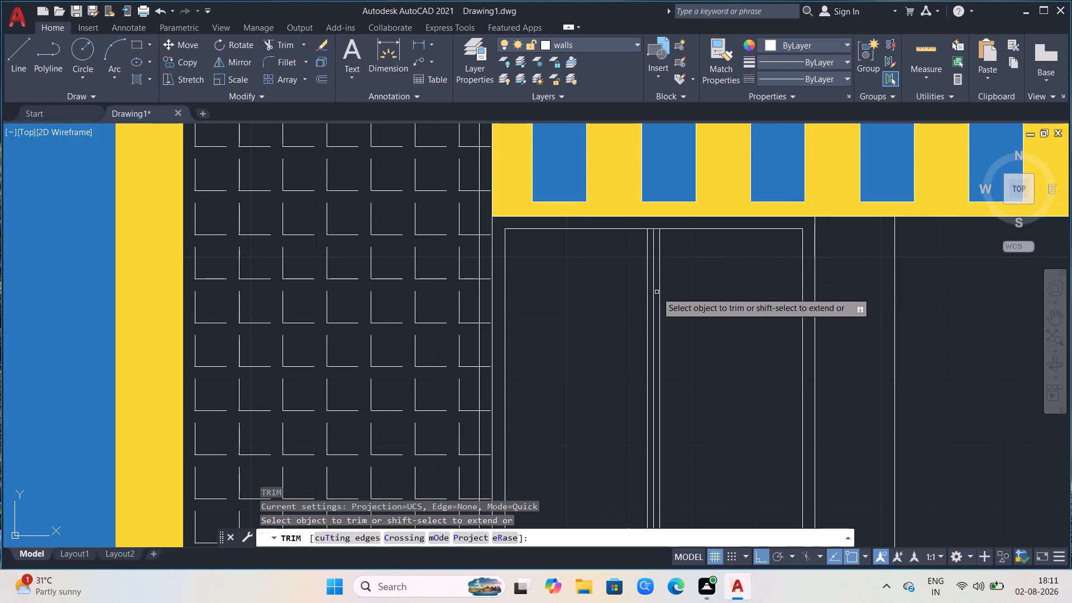
pyautogui.click(655, 293)
pyautogui.scroll(-1, 726, 278)
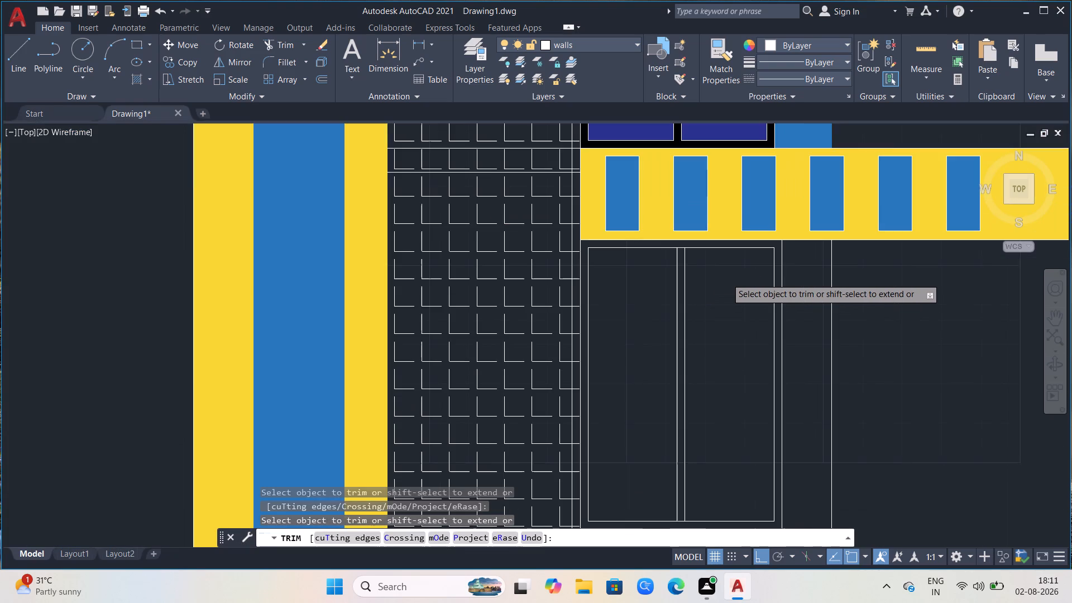
pyautogui.click(875, 355)
pyautogui.scroll(1, 727, 269)
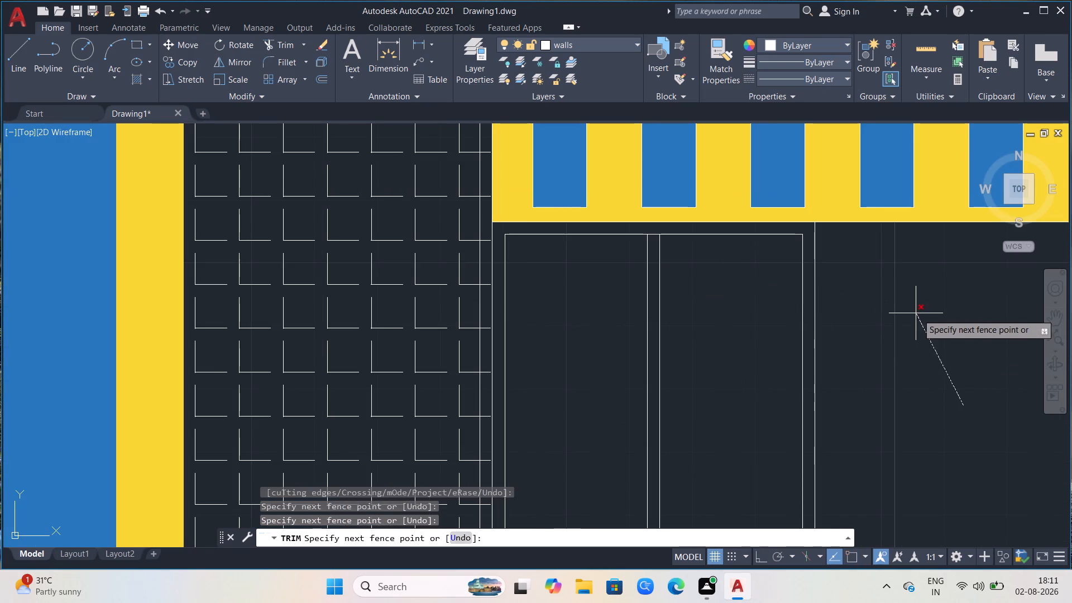
pyautogui.click(946, 319)
pyautogui.press('Escape')
# Draw a thin rectangle along the window frame's top, from the inner frame's upper corner across its full width to the yellow band's lower edge.
pyautogui.scroll(1, 760, 238)
pyautogui.scroll(-1, 758, 238)
pyautogui.click(138, 39)
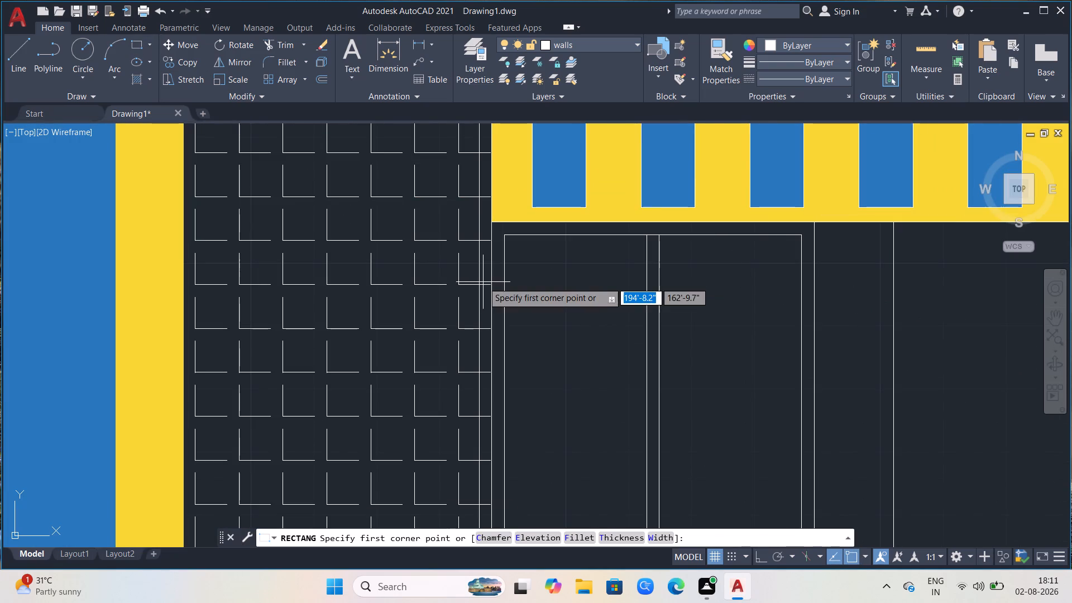
pyautogui.scroll(2, 484, 282)
pyautogui.click(539, 165)
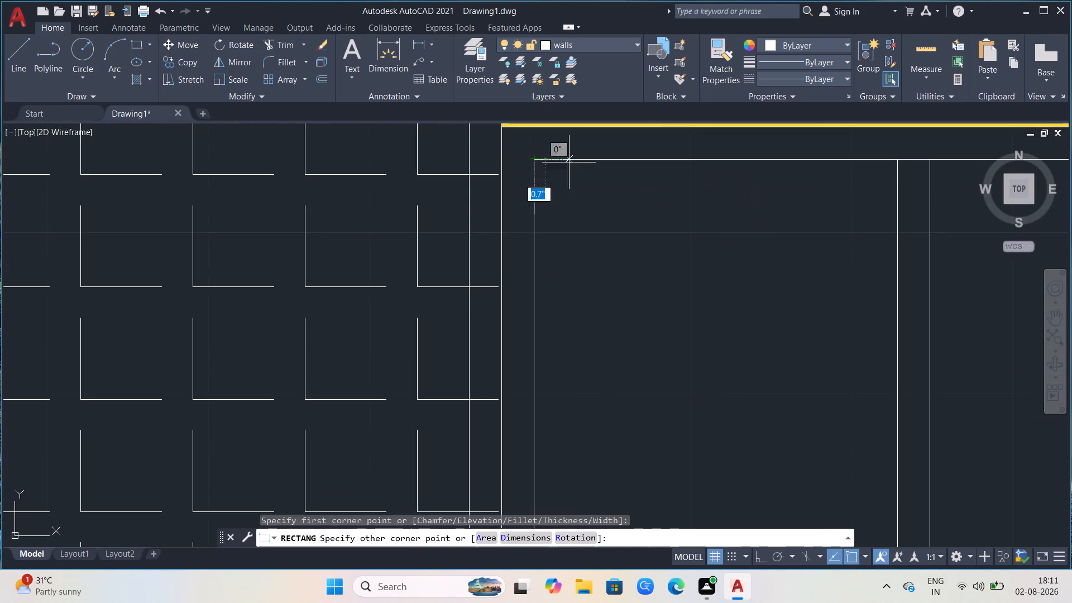
pyautogui.scroll(-2, 604, 177)
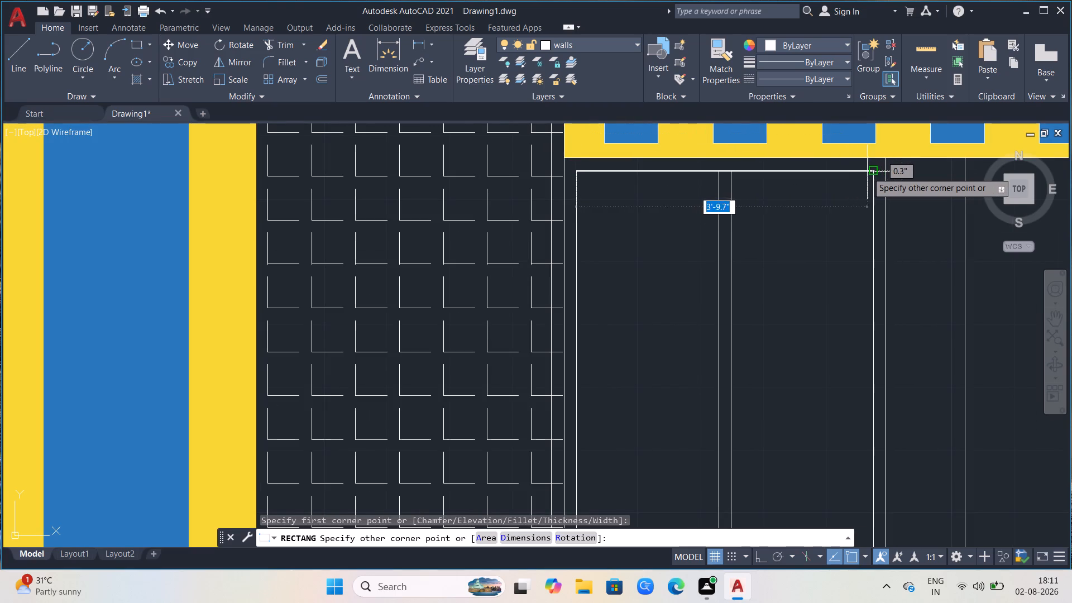
pyautogui.scroll(2, 873, 159)
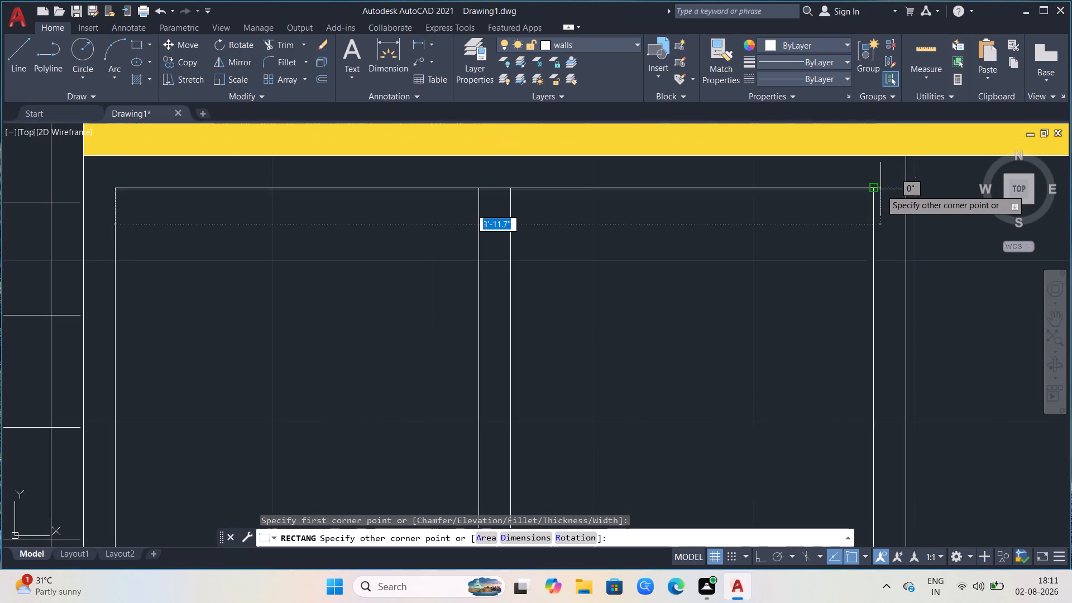
pyautogui.click(875, 154)
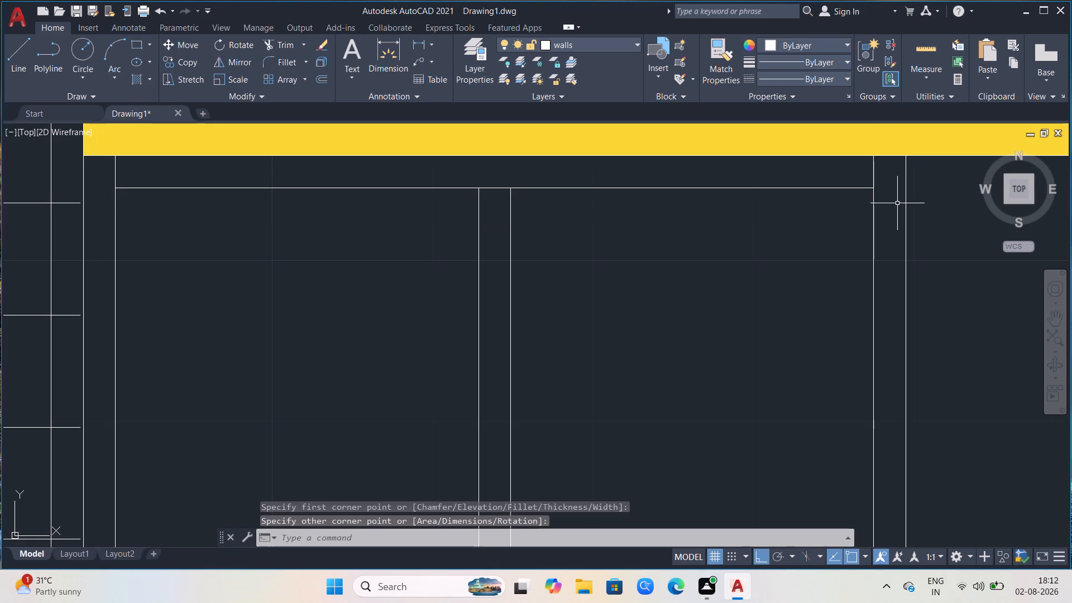
pyautogui.press('Escape')
pyautogui.scroll(-2, 607, 286)
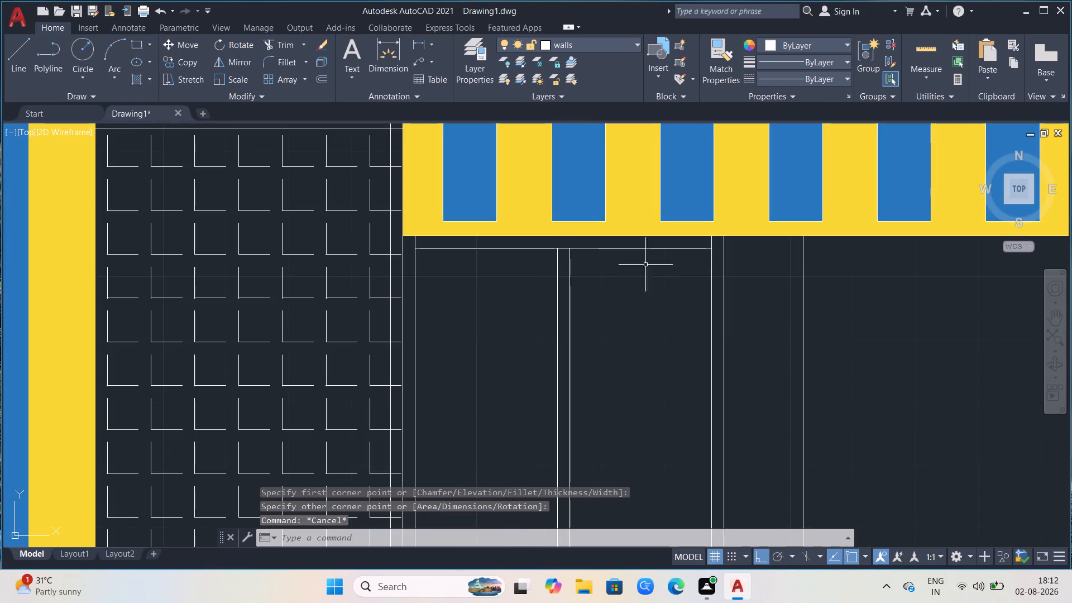
# Copy the frame's thin top rectangle from its lower corner at the far side of the inner frame, entering 4 for the second point.
pyautogui.click(712, 242)
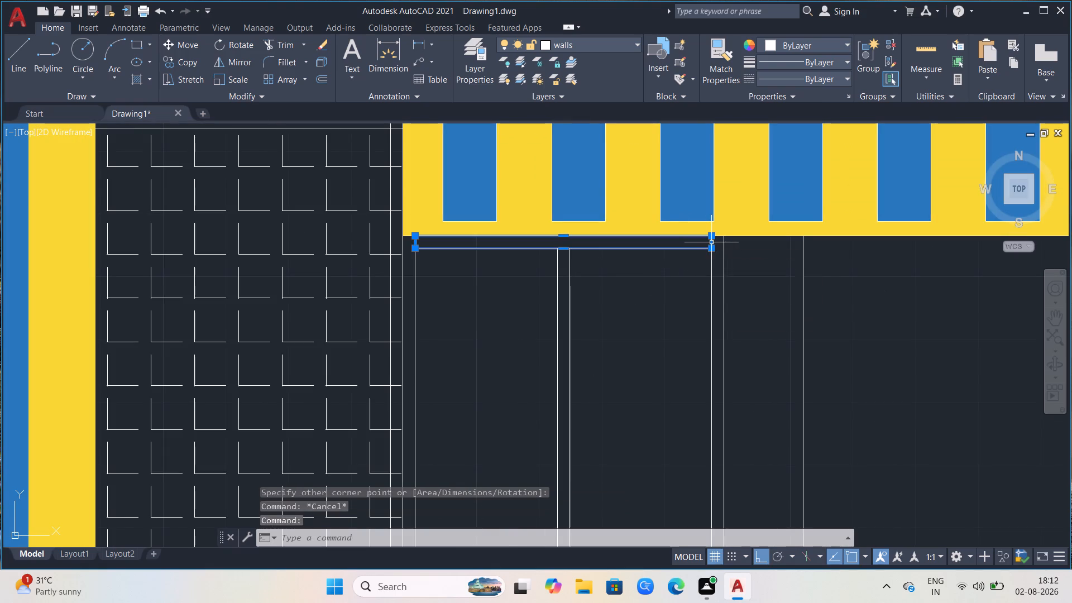
pyautogui.write('CO')
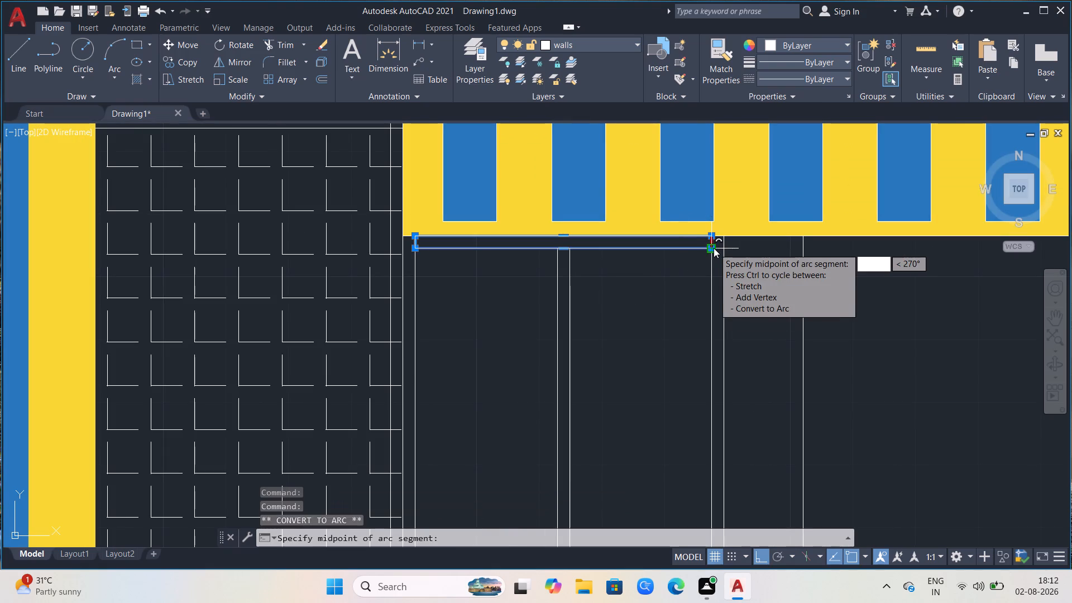
pyautogui.press('Return')
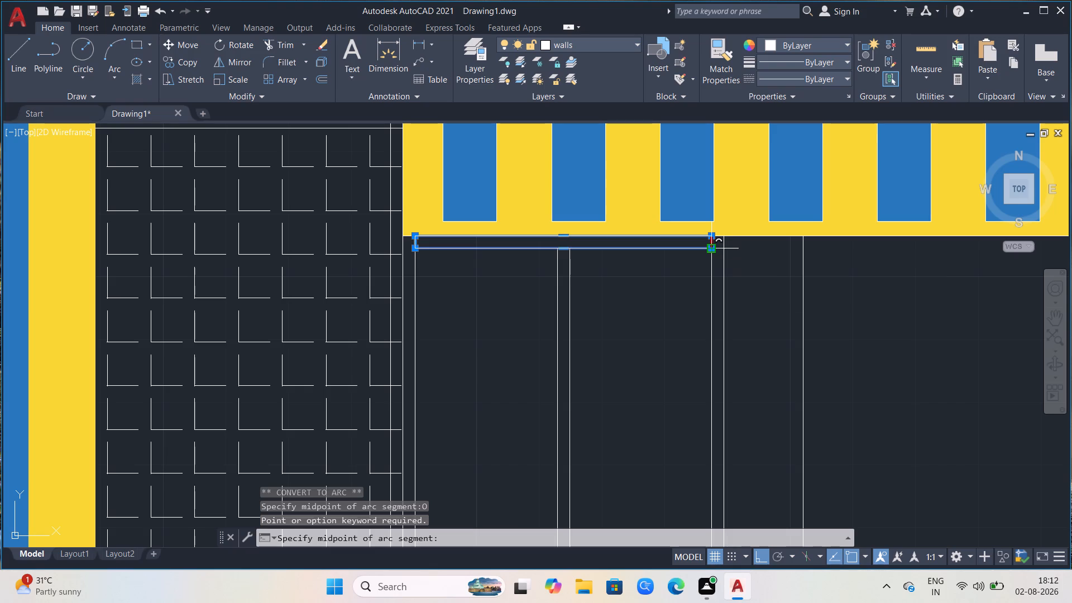
pyautogui.press('Escape')
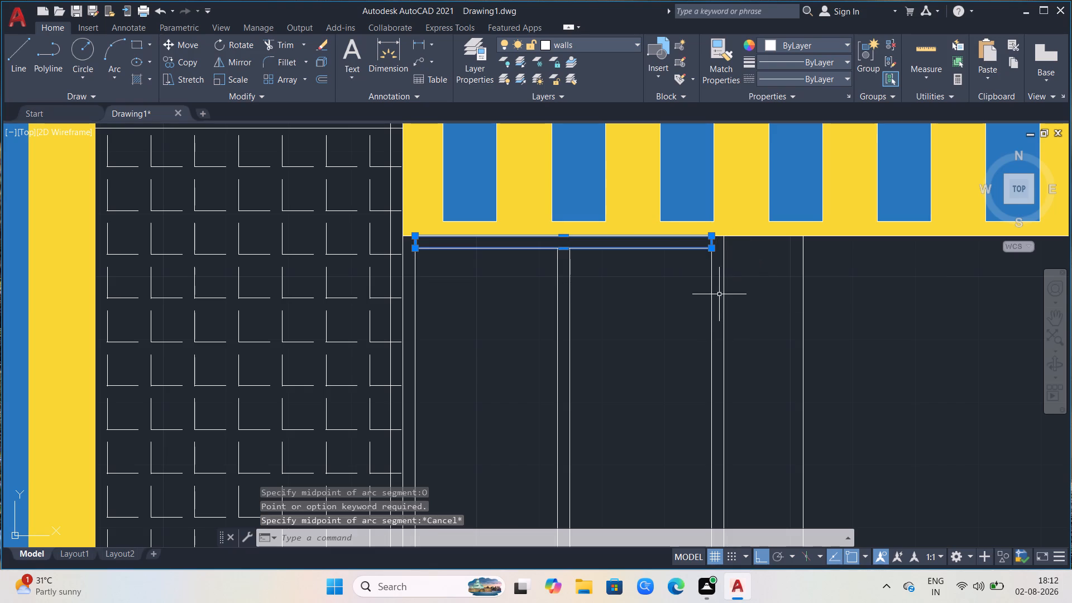
pyautogui.write('CO')
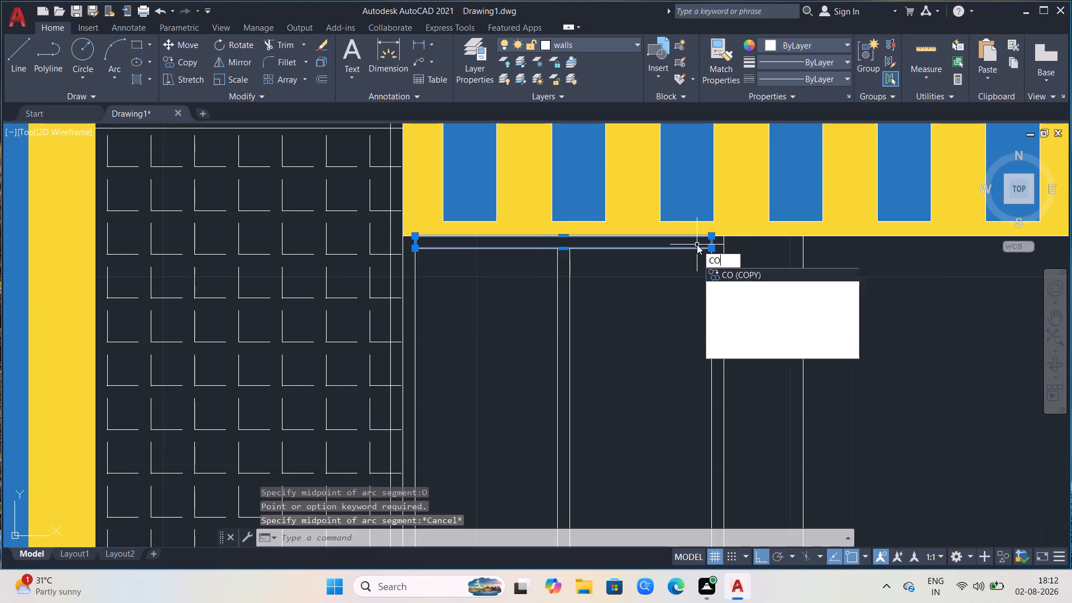
pyautogui.press('Return')
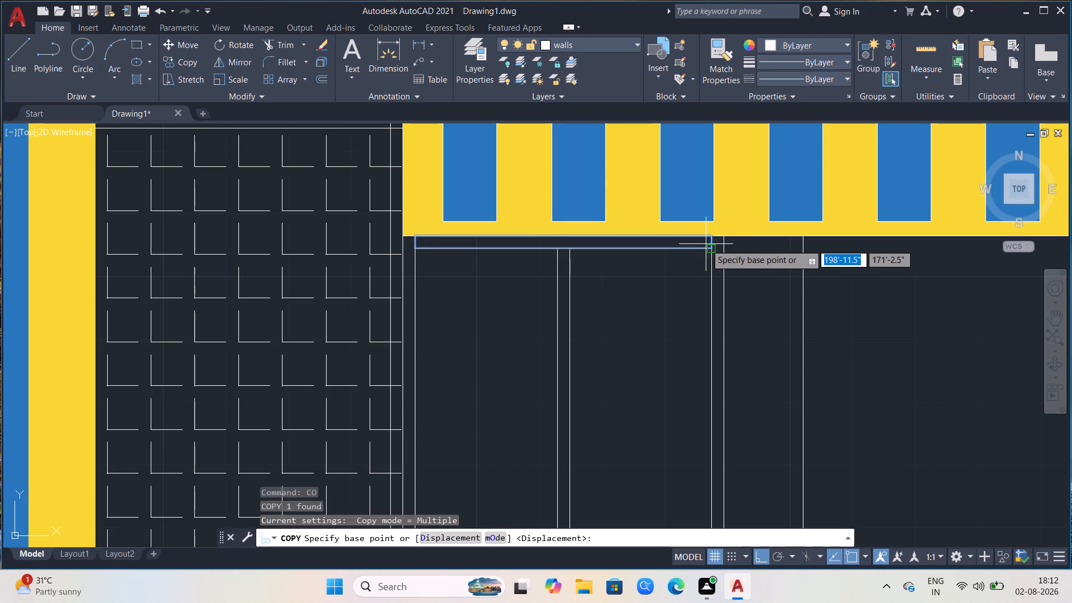
pyautogui.click(713, 250)
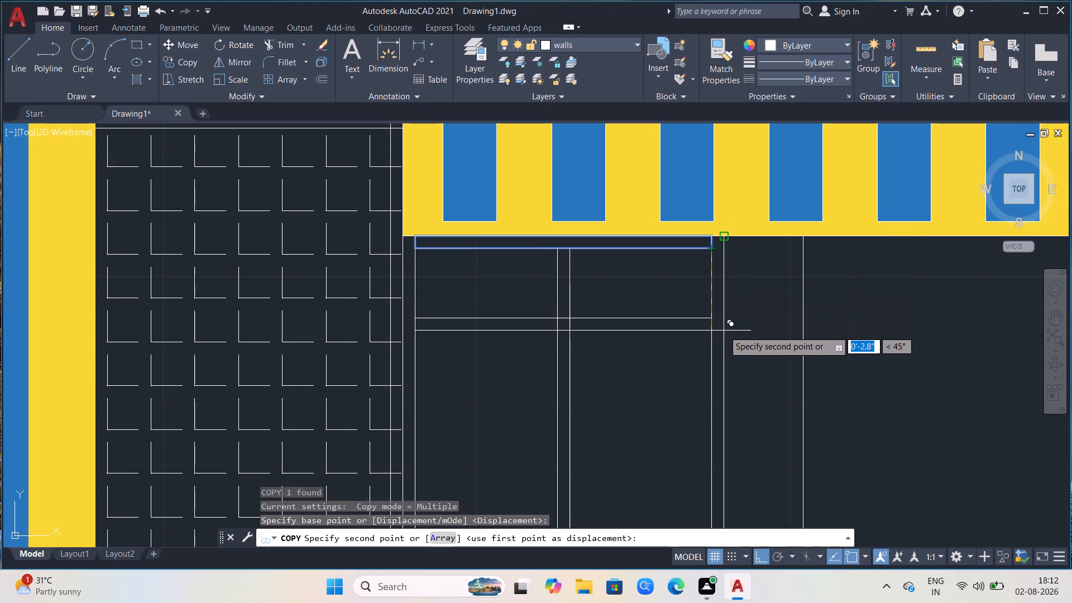
pyautogui.press('4')
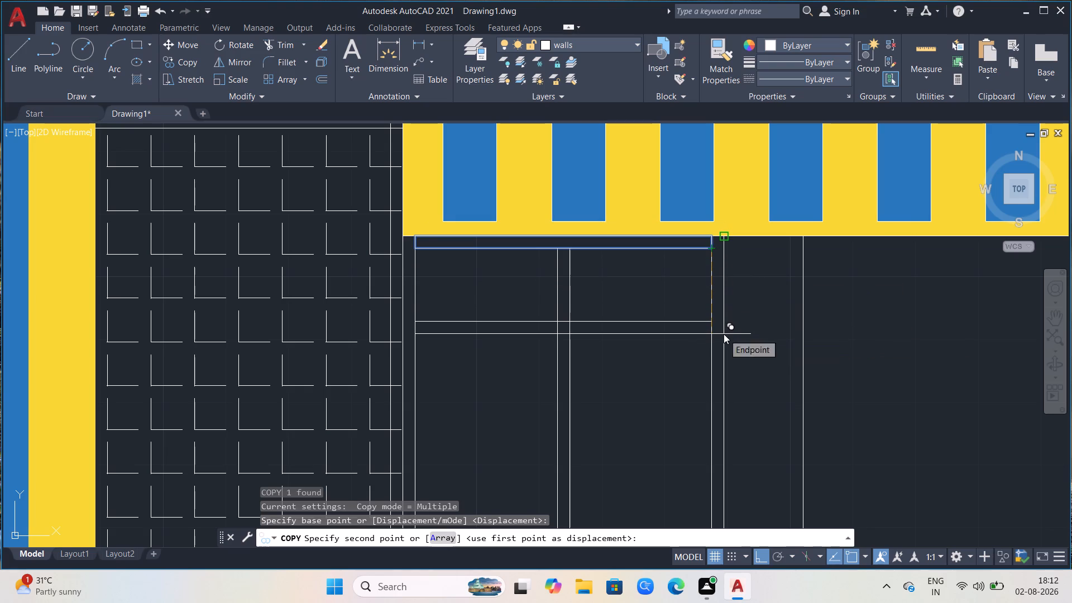
pyautogui.press('Return')
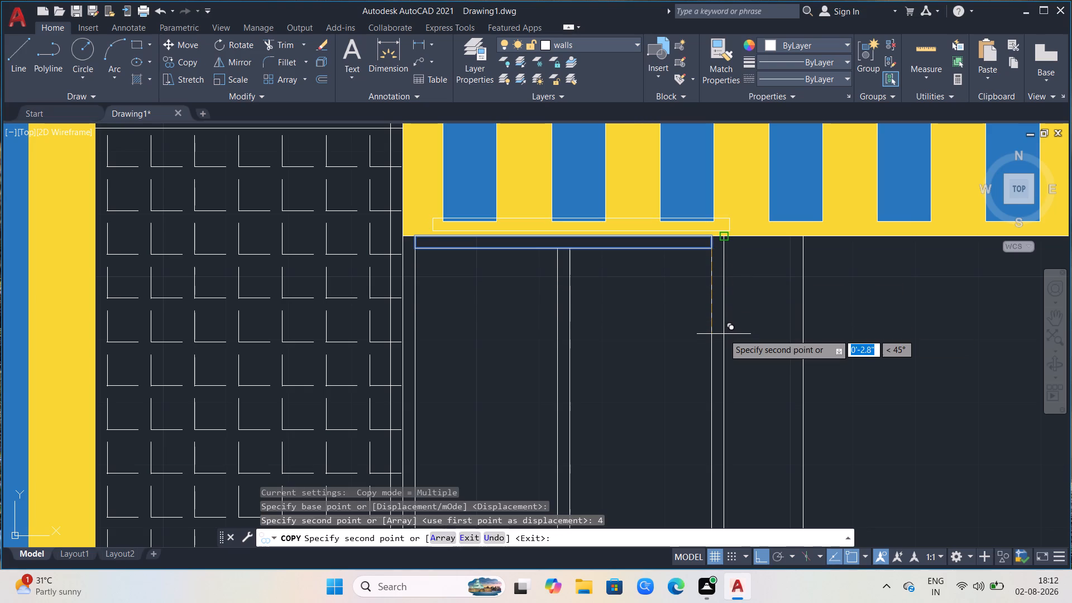
pyautogui.press('f')
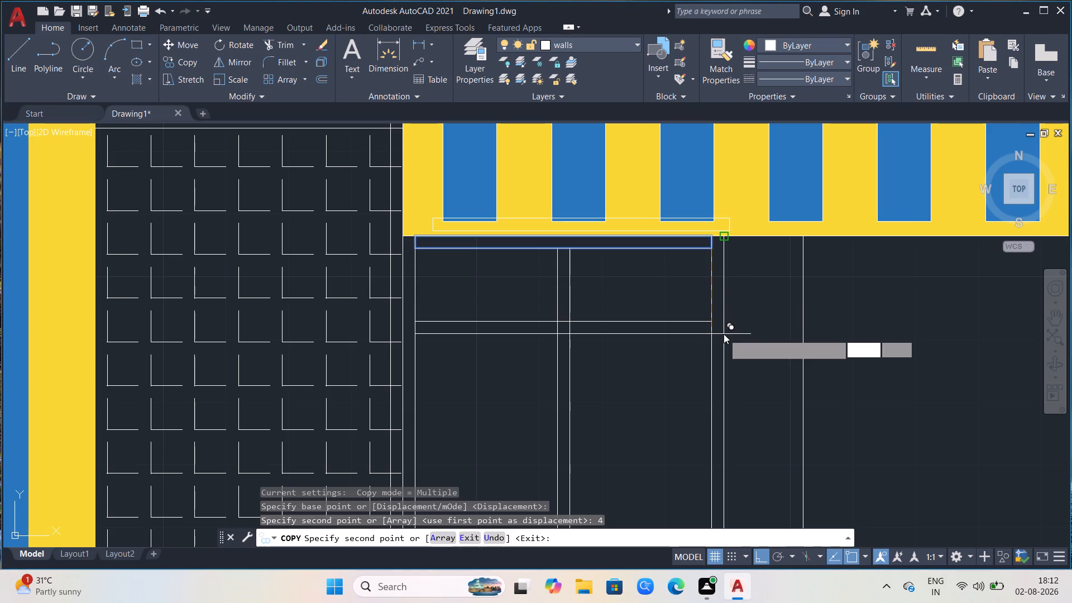
pyautogui.press('Return')
# Array the thin top rectangle as 4 items, fitted straight down to the outer frame's bottom edge, to form the window's horizontal bars.
pyautogui.scroll(-1, 831, 357)
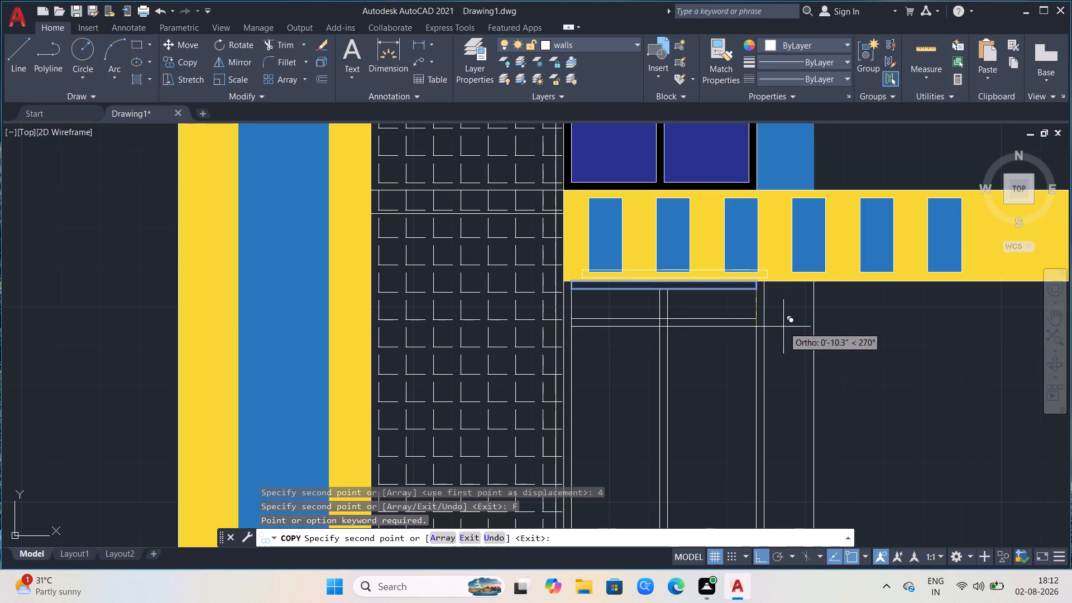
pyautogui.scroll(-3, 778, 274)
pyautogui.scroll(1, 789, 330)
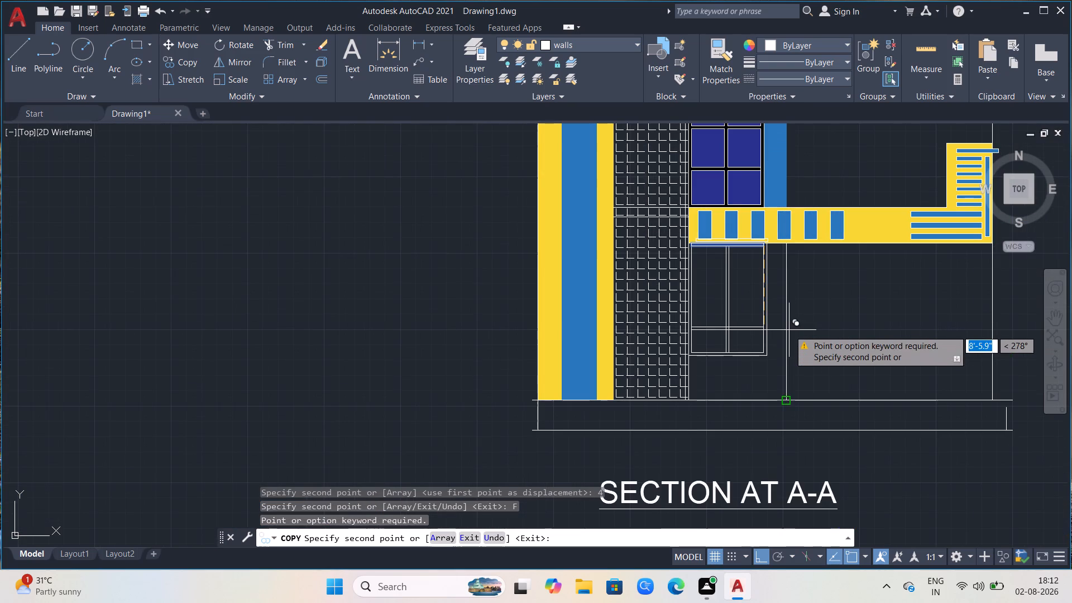
pyautogui.scroll(2, 765, 245)
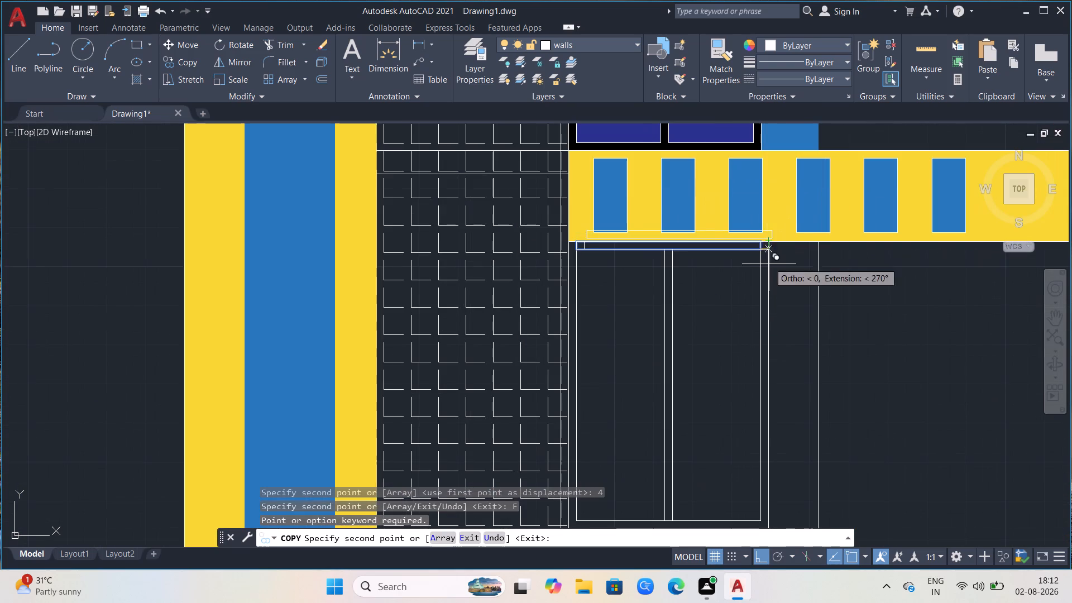
pyautogui.scroll(-1, 769, 265)
pyautogui.scroll(1, 764, 282)
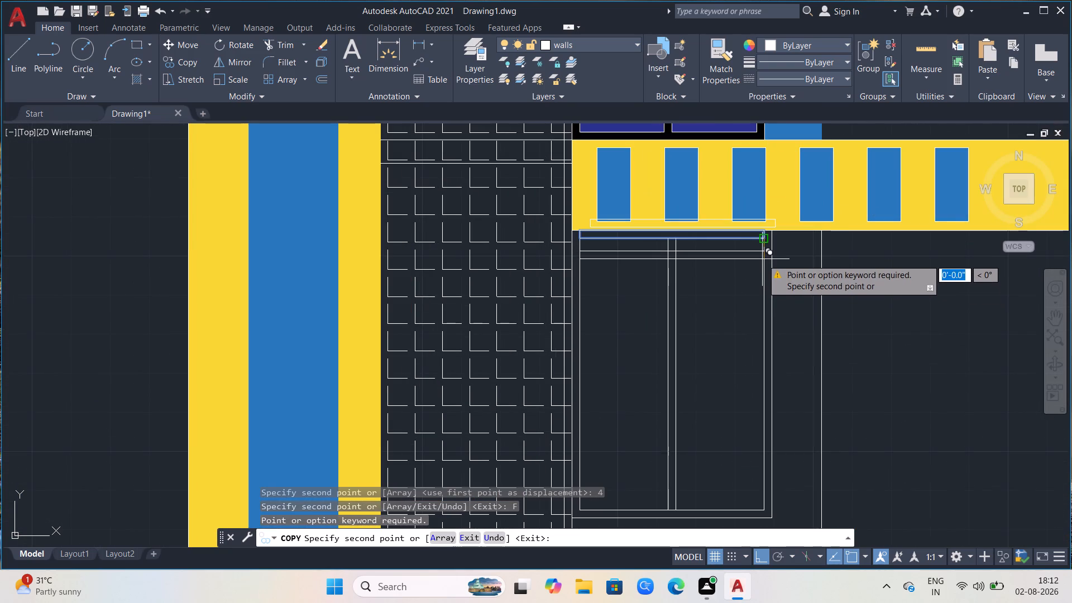
pyautogui.press('a')
pyautogui.press('Return')
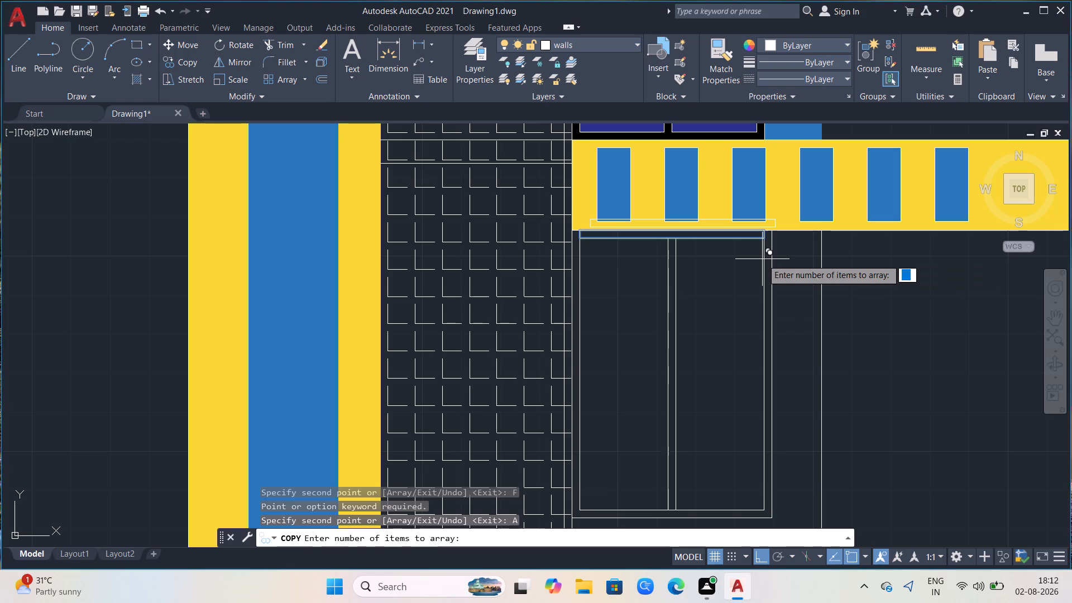
pyautogui.press('4')
pyautogui.press('Return')
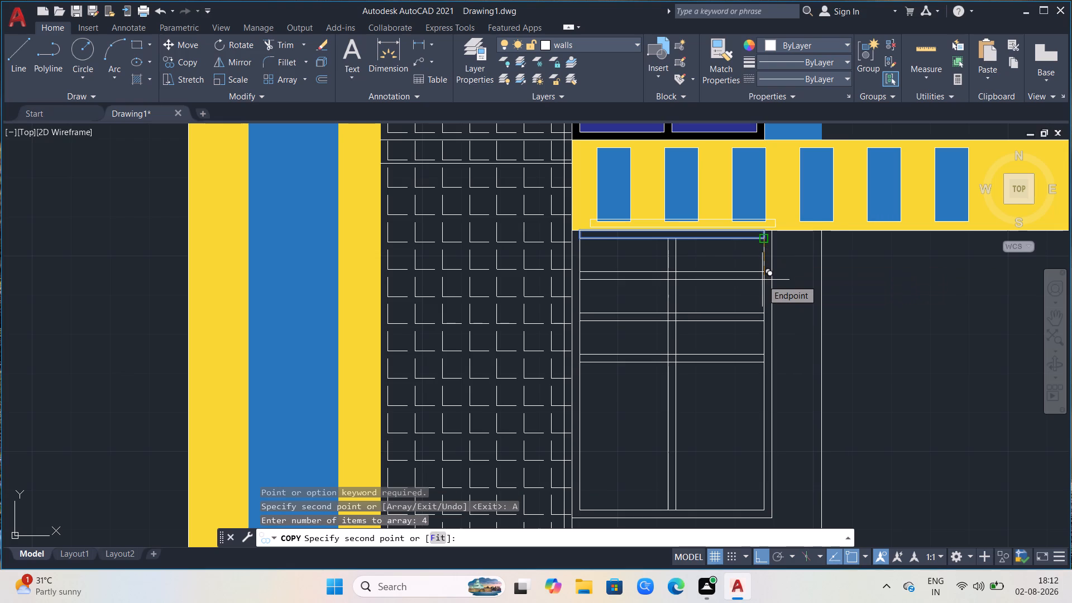
pyautogui.press('f')
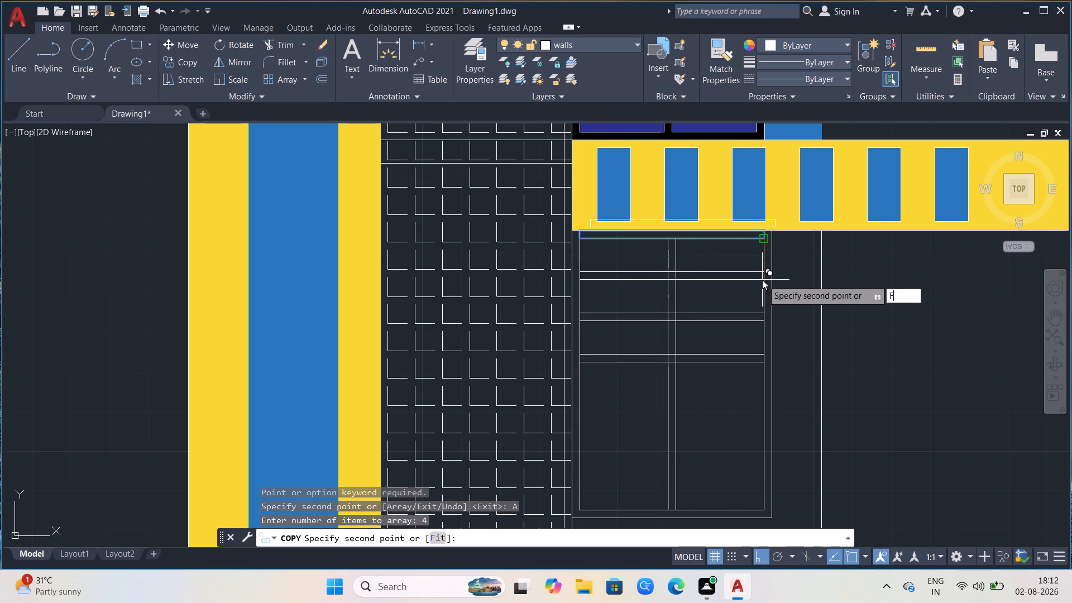
pyautogui.press('Return')
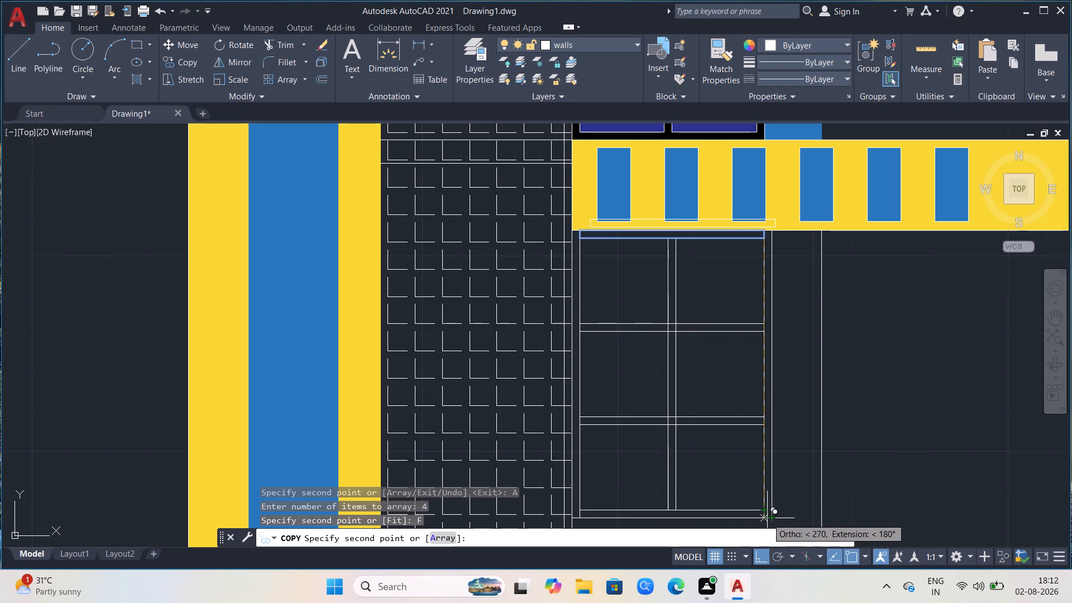
pyautogui.click(767, 518)
pyautogui.press('Escape')
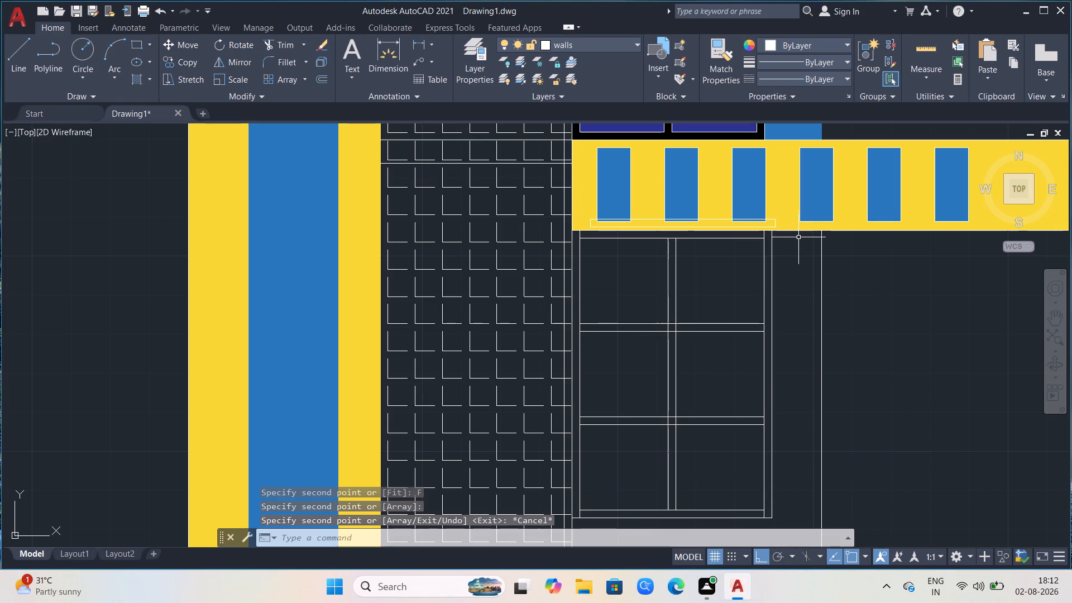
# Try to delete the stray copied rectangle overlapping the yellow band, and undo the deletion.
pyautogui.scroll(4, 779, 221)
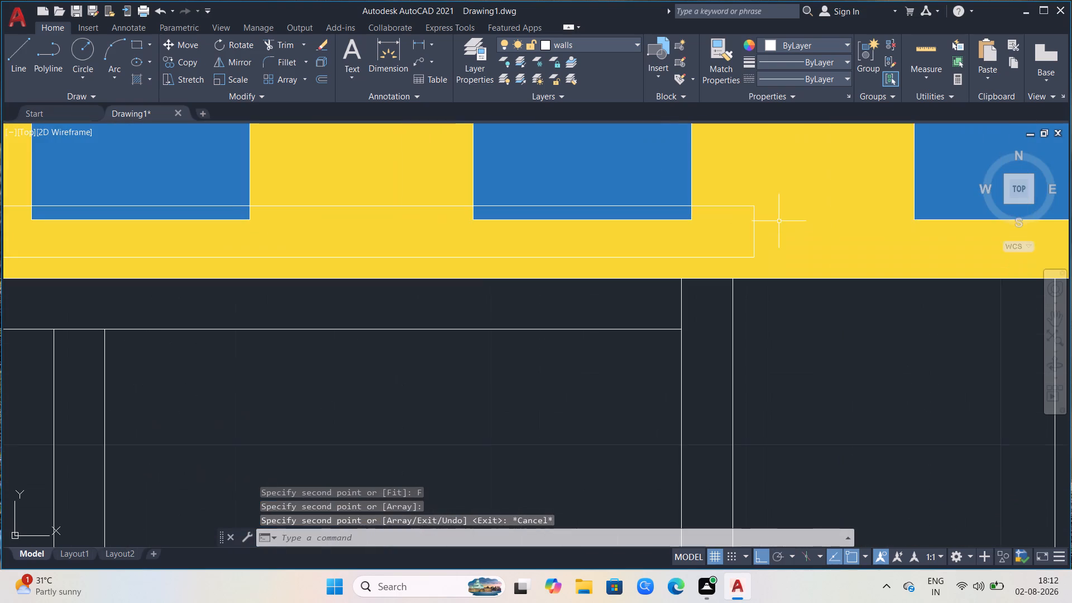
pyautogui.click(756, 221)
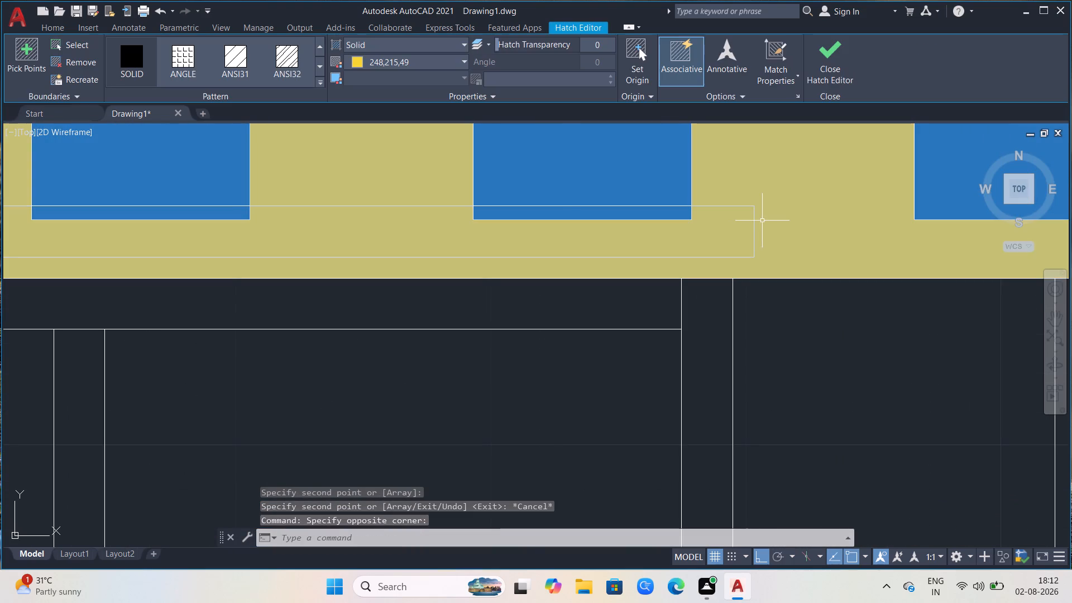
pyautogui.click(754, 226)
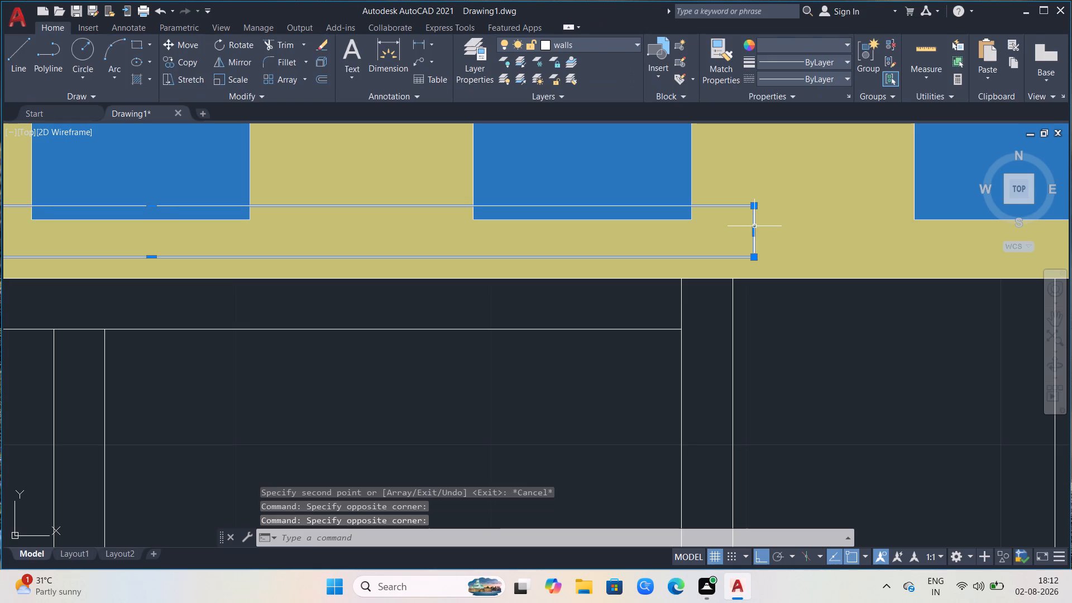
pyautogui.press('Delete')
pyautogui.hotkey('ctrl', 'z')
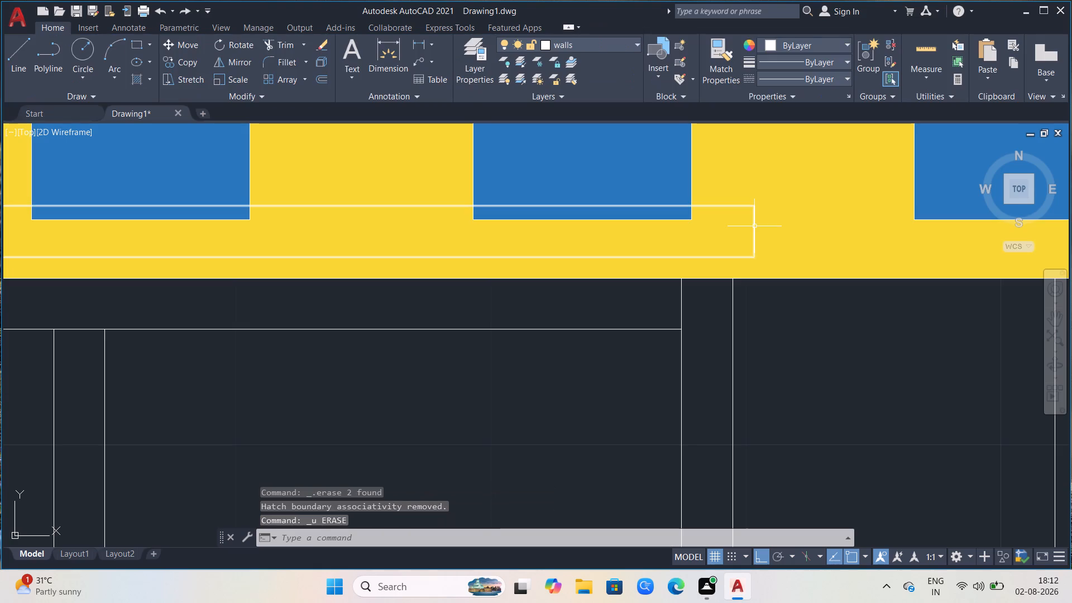
# Delete the stray copied rectangle overlapping the yellow band above the ground-floor window.
pyautogui.click(831, 396)
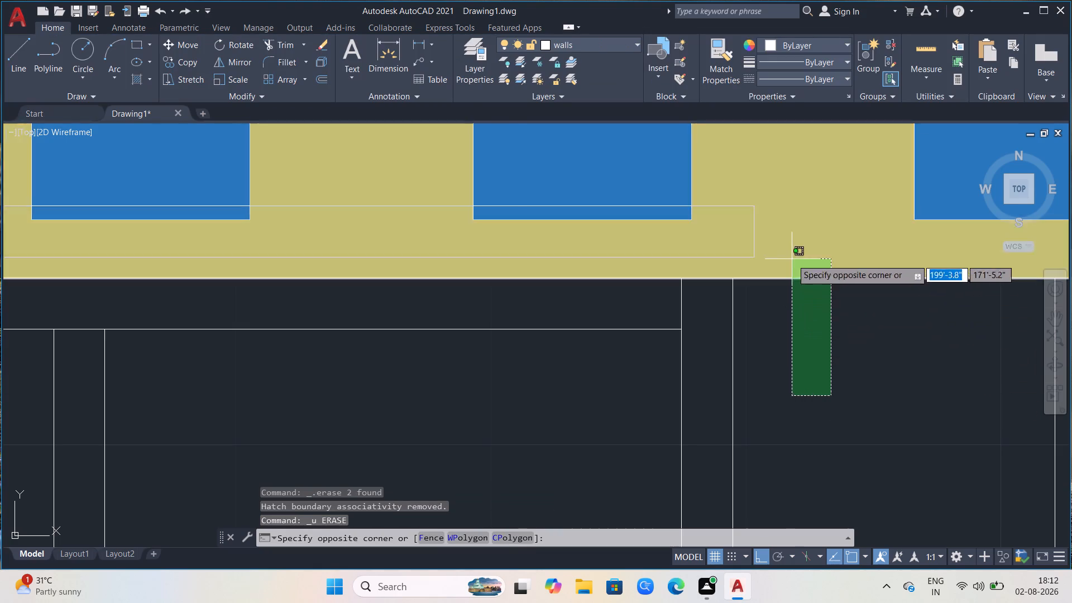
pyautogui.click(824, 352)
pyautogui.press('Escape')
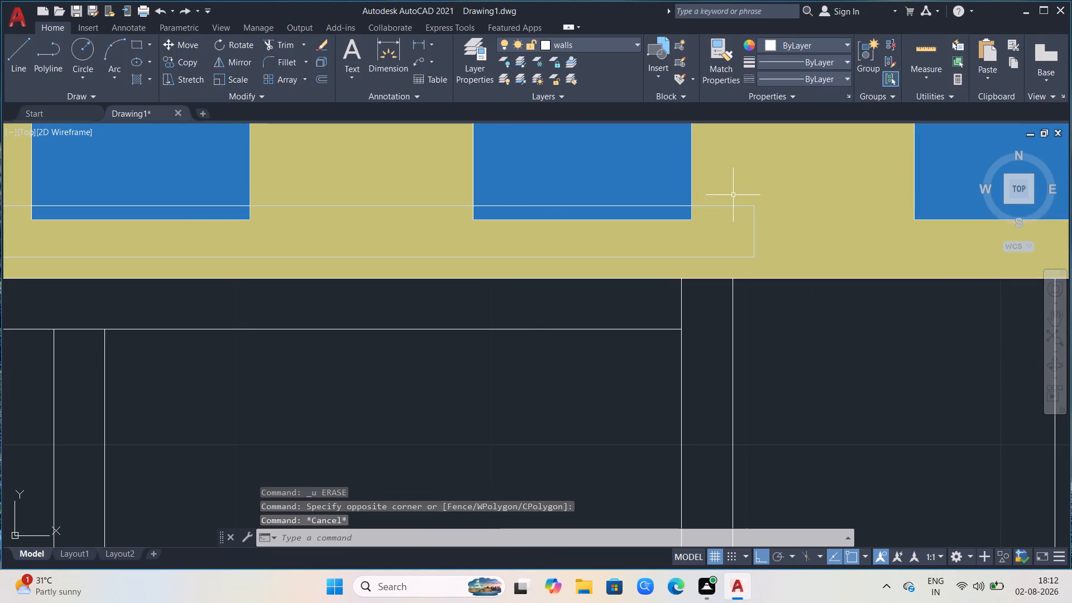
pyautogui.scroll(4, 729, 205)
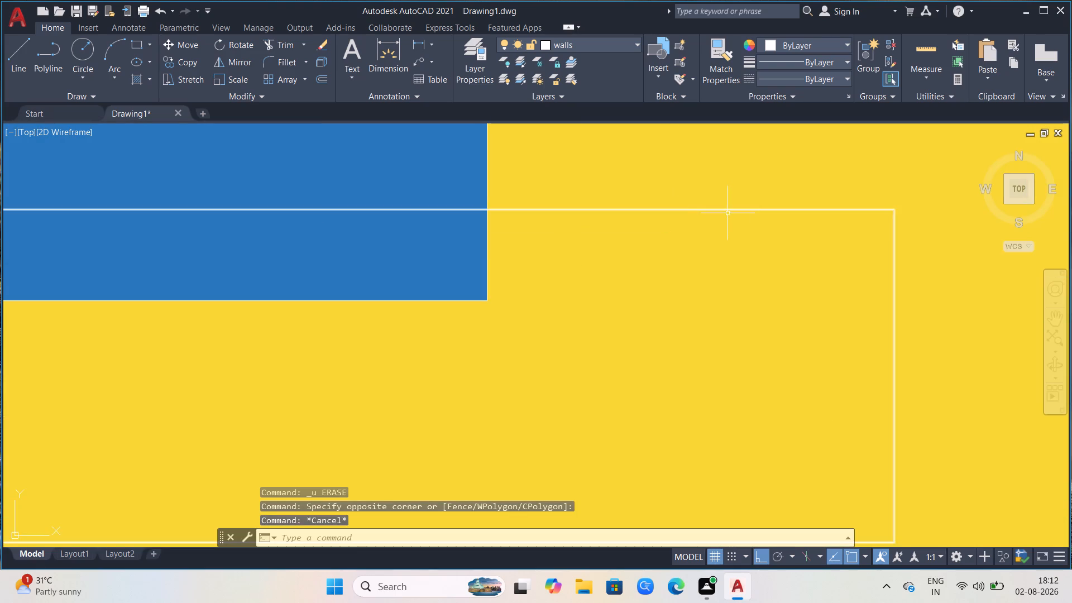
pyautogui.click(727, 210)
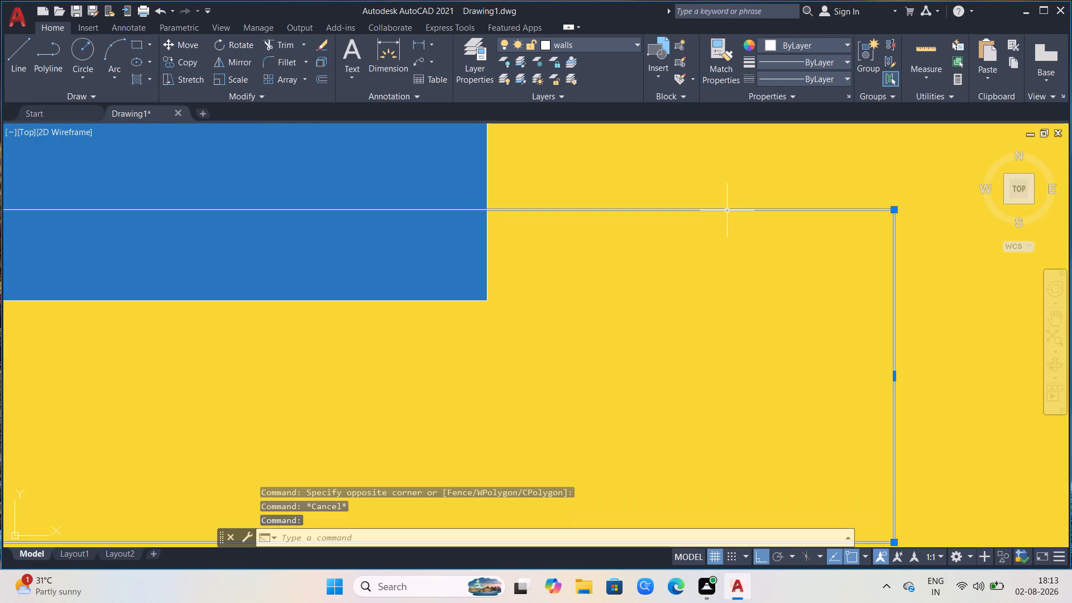
pyautogui.press('Delete')
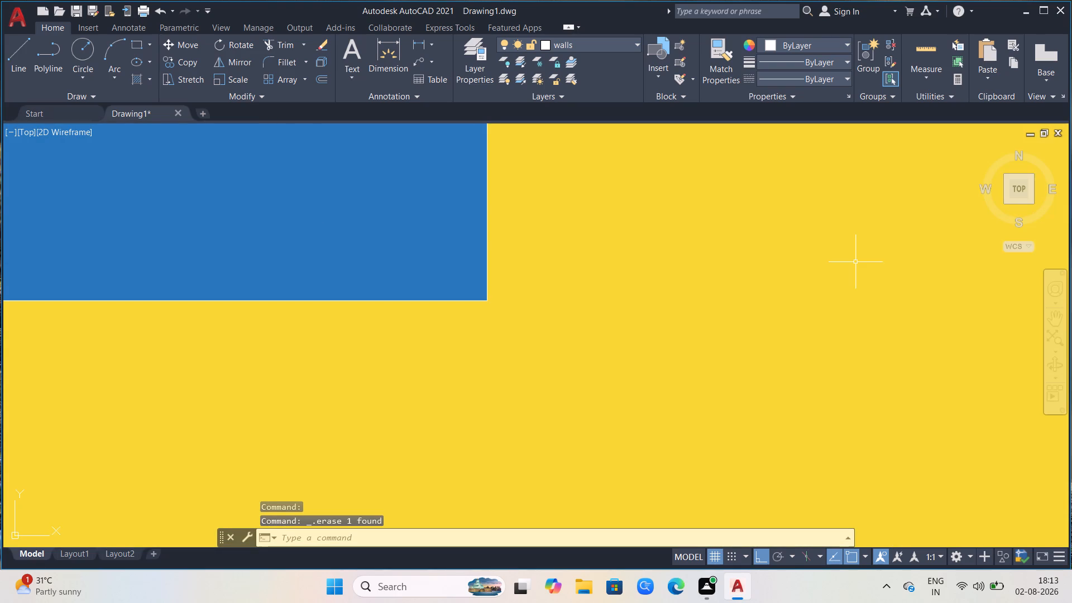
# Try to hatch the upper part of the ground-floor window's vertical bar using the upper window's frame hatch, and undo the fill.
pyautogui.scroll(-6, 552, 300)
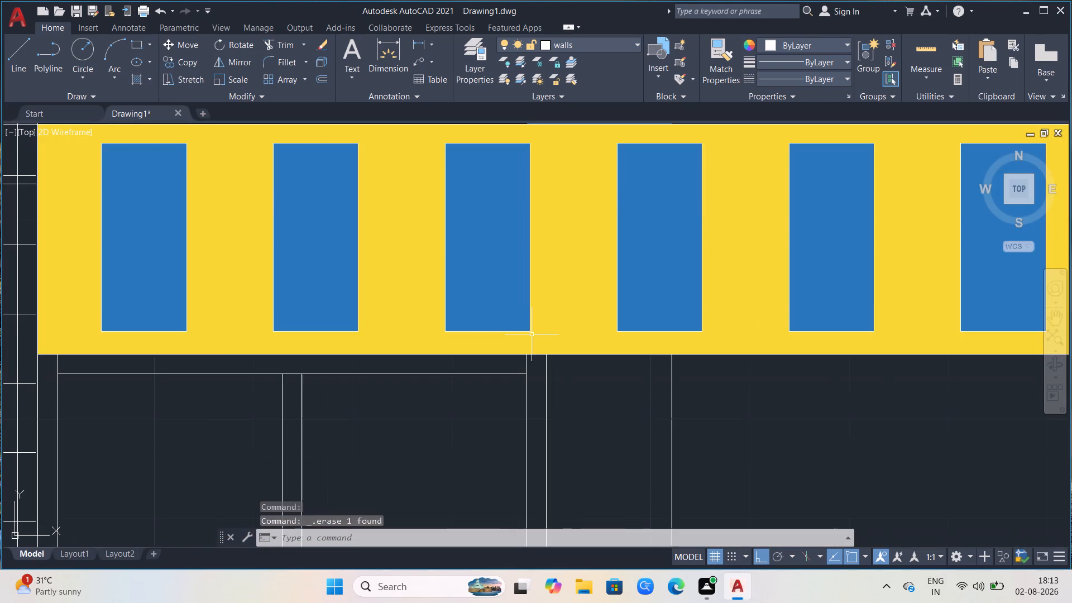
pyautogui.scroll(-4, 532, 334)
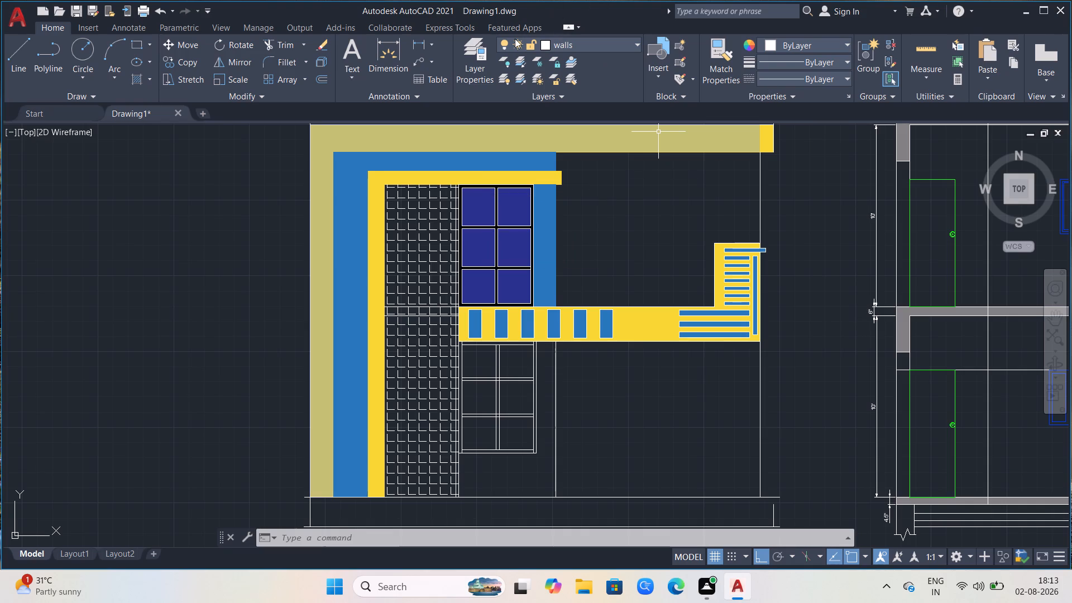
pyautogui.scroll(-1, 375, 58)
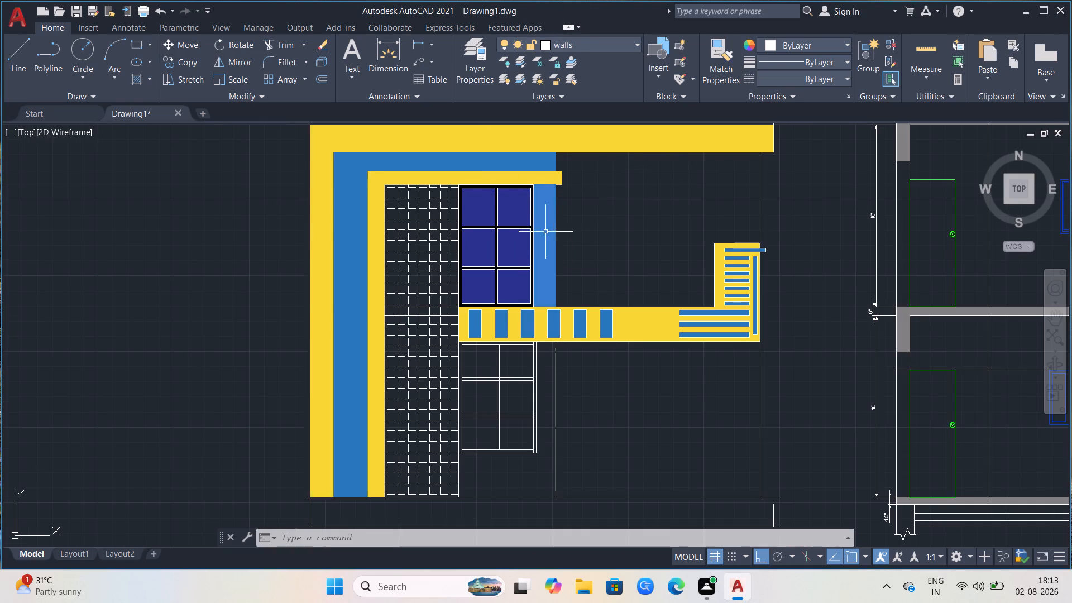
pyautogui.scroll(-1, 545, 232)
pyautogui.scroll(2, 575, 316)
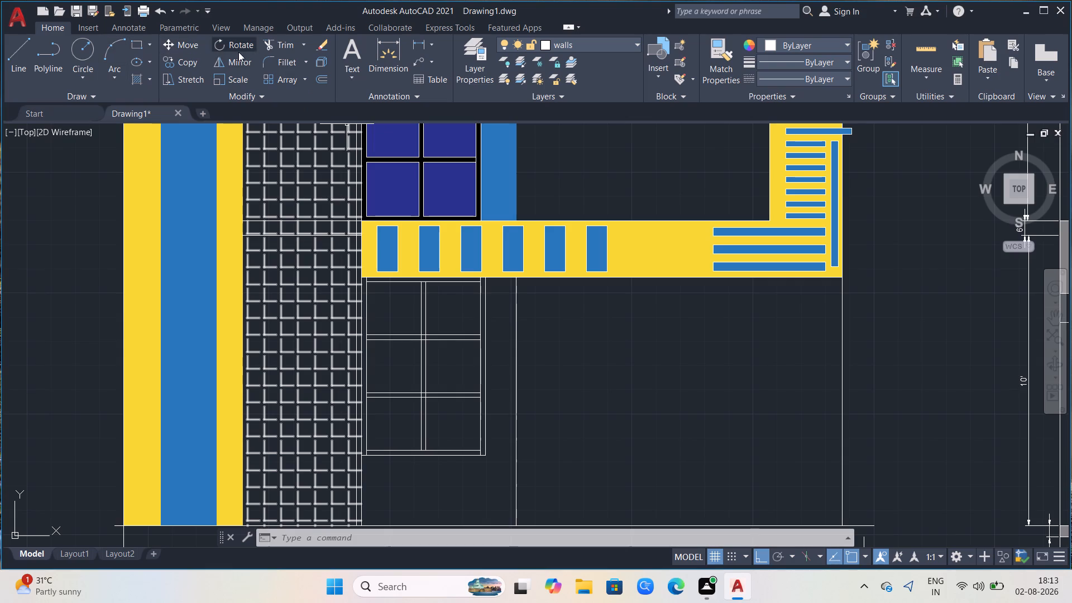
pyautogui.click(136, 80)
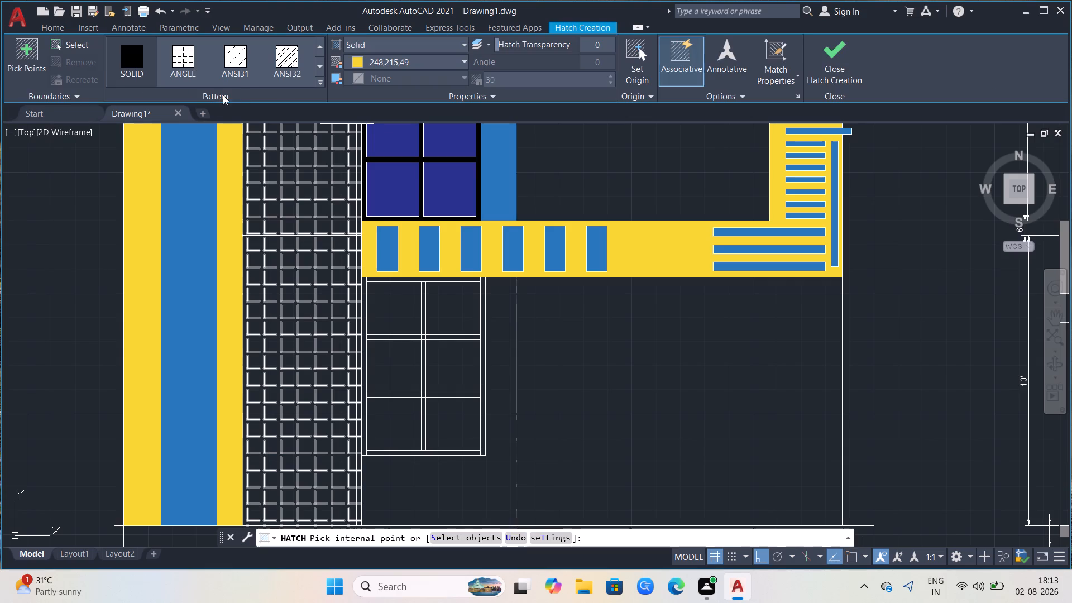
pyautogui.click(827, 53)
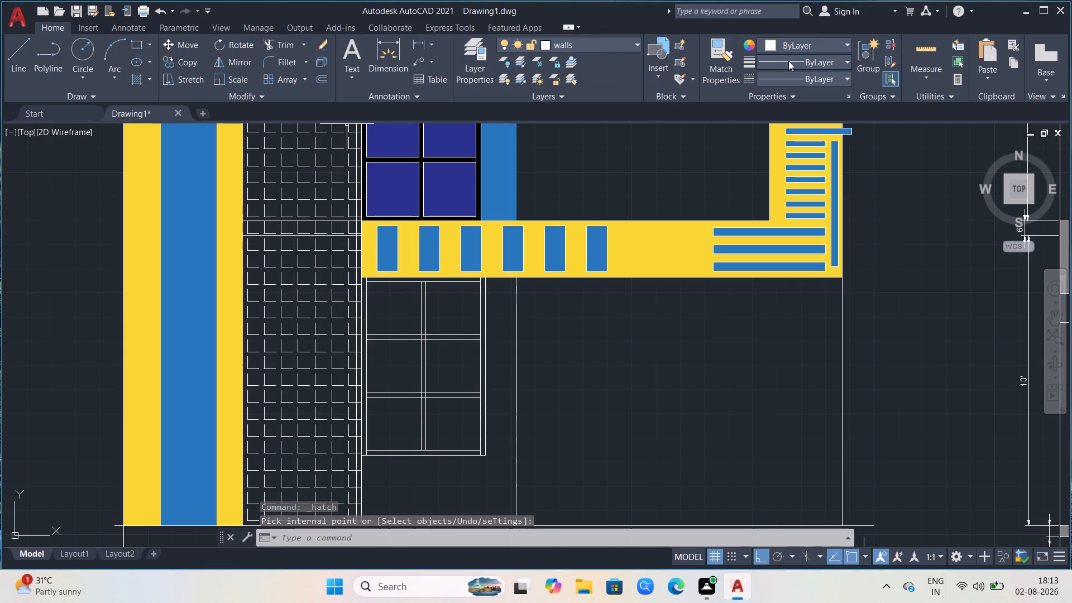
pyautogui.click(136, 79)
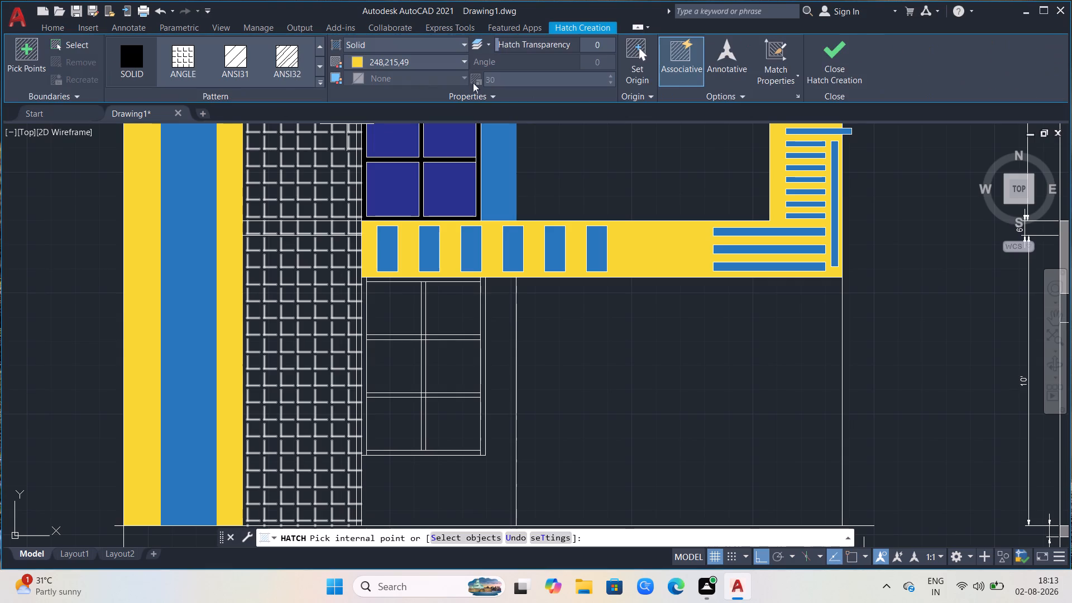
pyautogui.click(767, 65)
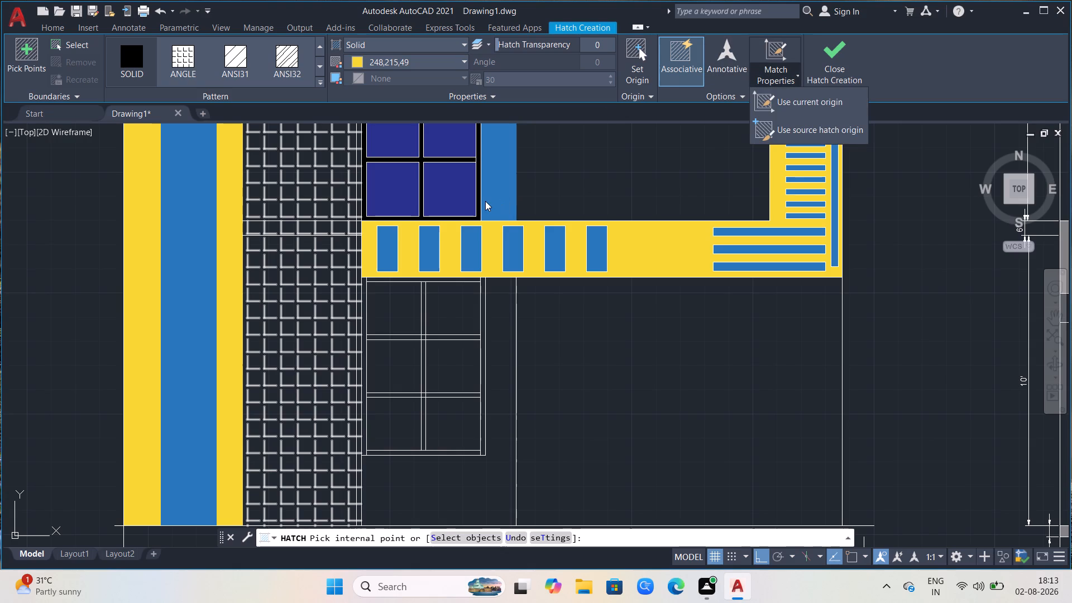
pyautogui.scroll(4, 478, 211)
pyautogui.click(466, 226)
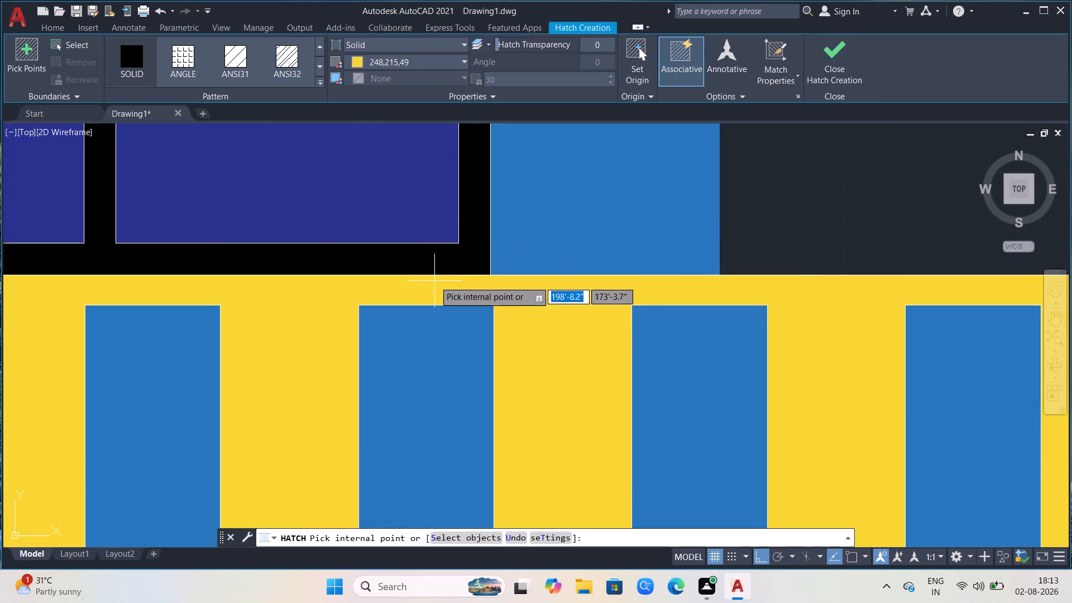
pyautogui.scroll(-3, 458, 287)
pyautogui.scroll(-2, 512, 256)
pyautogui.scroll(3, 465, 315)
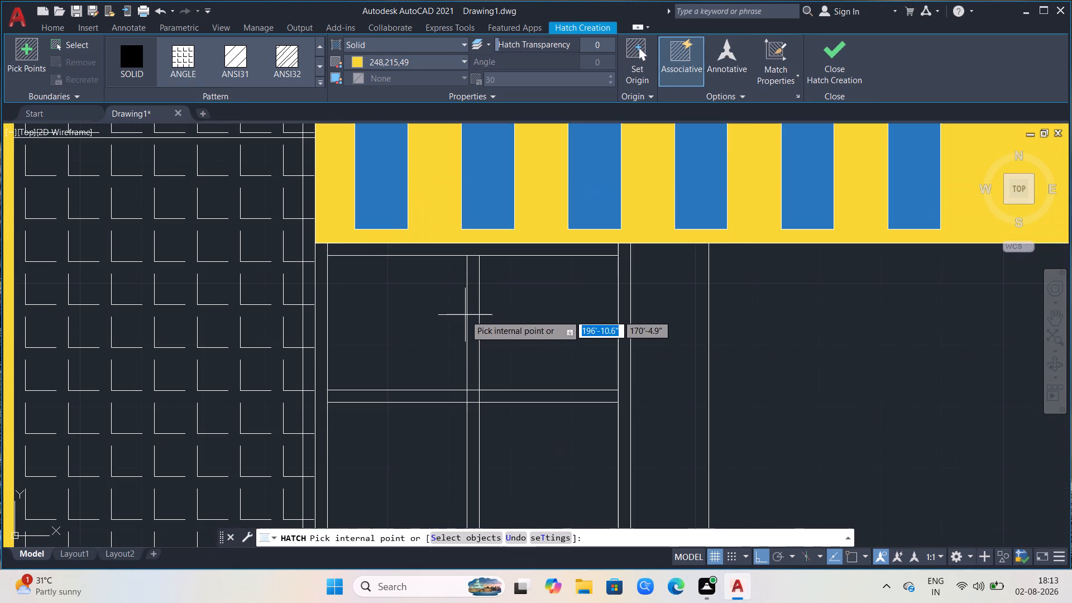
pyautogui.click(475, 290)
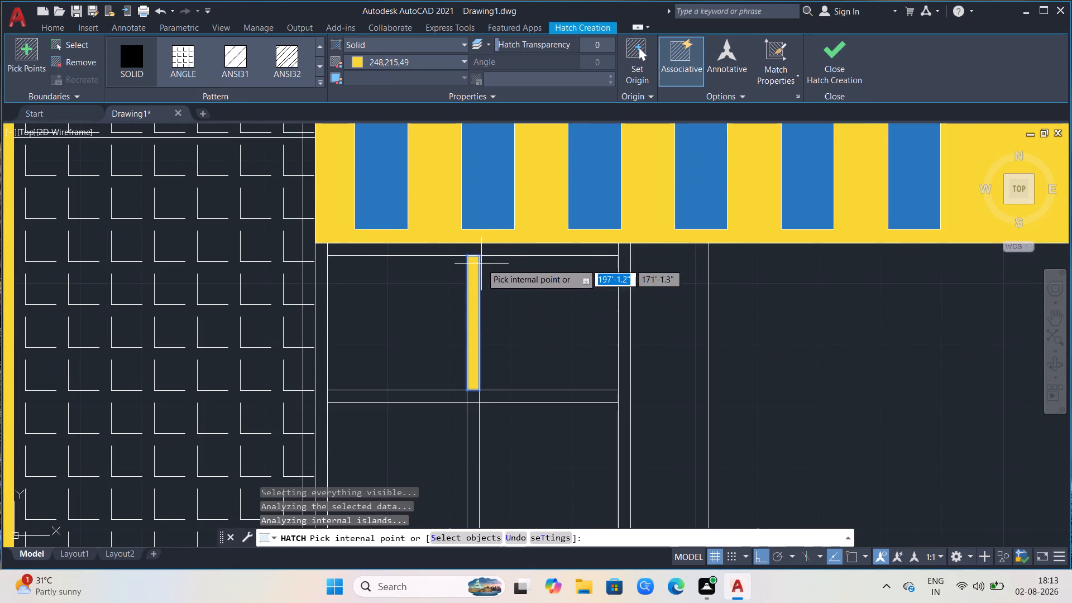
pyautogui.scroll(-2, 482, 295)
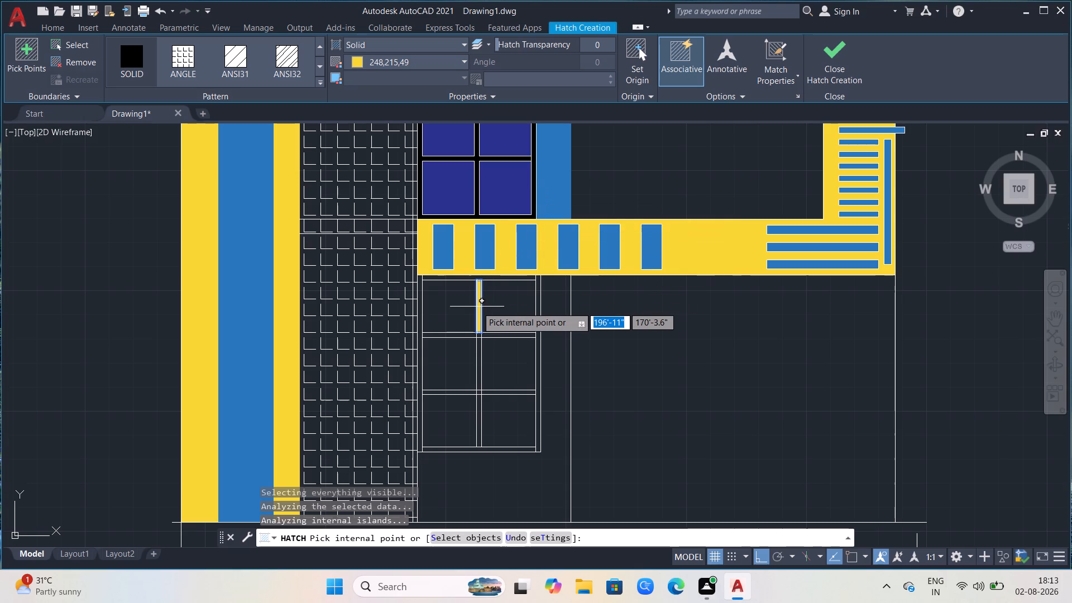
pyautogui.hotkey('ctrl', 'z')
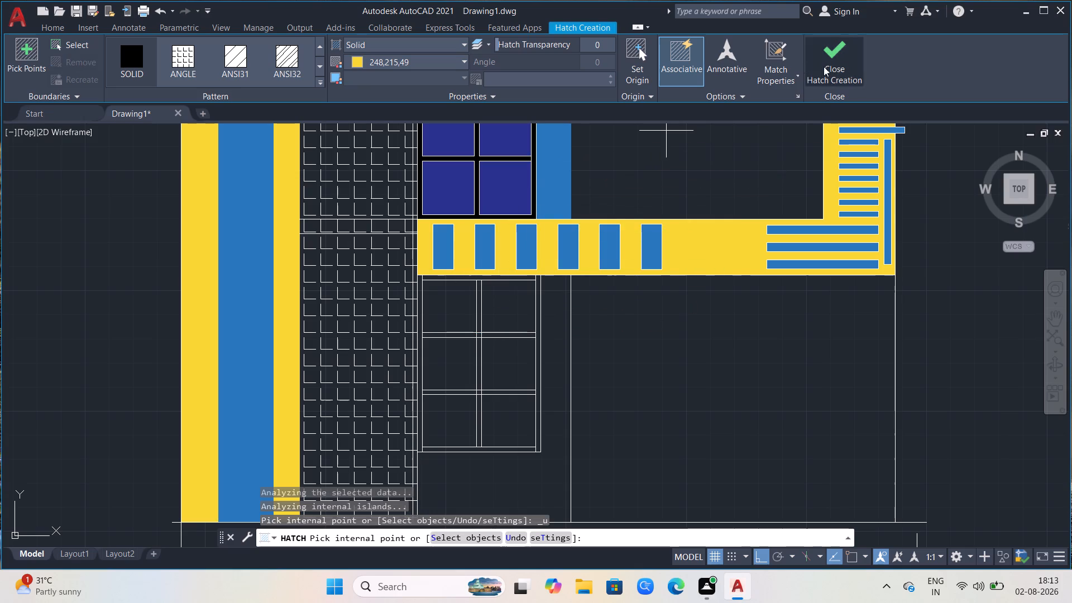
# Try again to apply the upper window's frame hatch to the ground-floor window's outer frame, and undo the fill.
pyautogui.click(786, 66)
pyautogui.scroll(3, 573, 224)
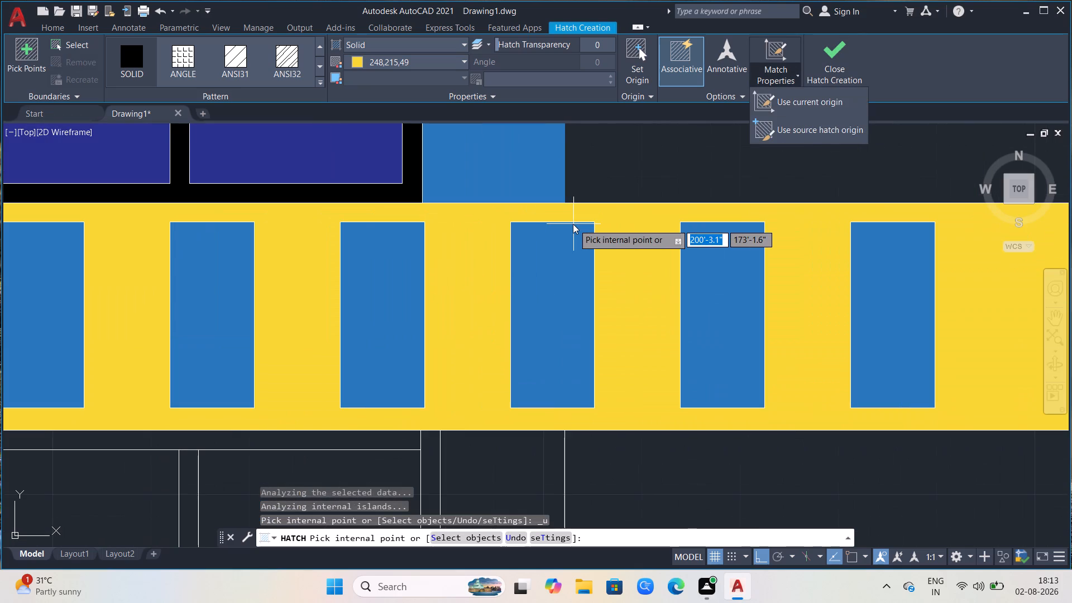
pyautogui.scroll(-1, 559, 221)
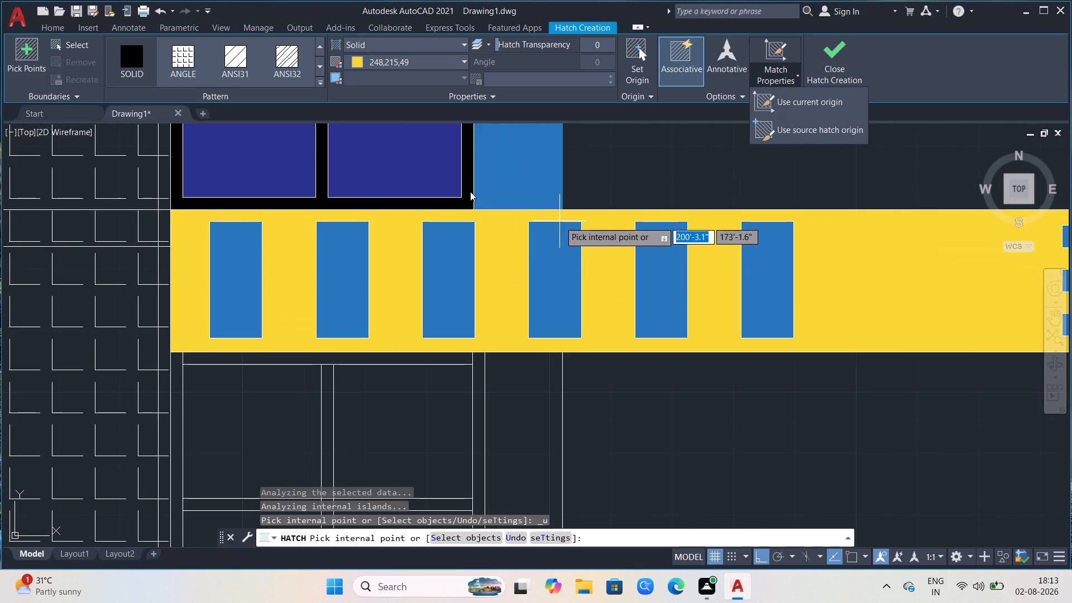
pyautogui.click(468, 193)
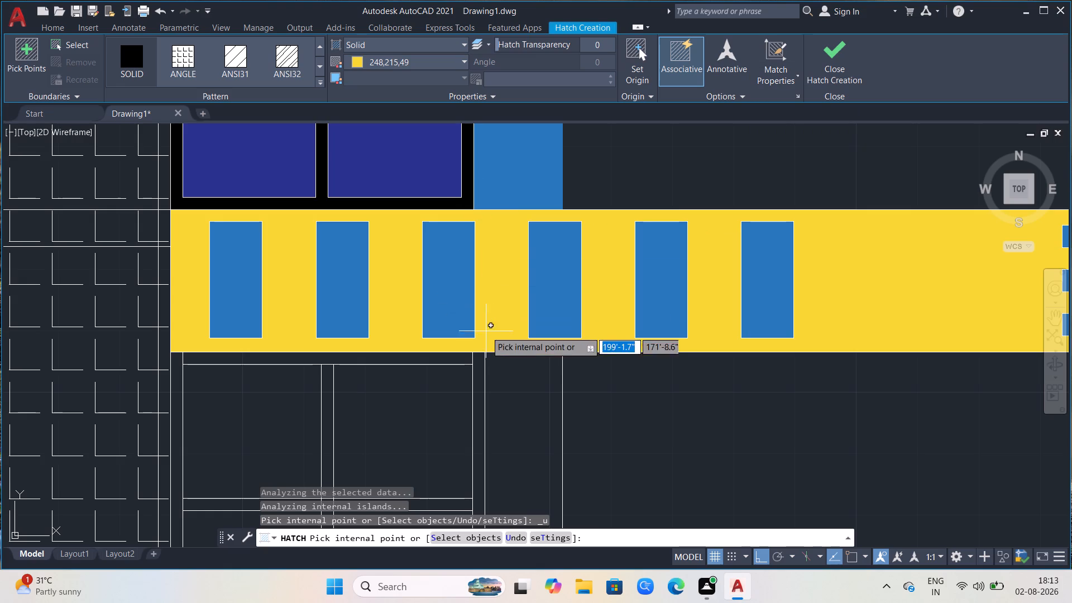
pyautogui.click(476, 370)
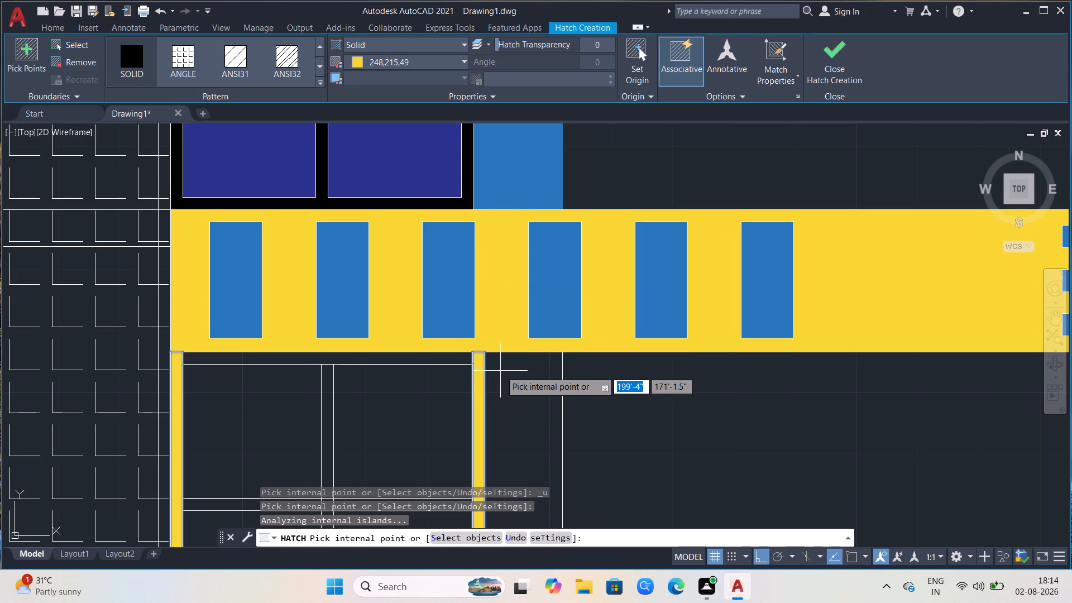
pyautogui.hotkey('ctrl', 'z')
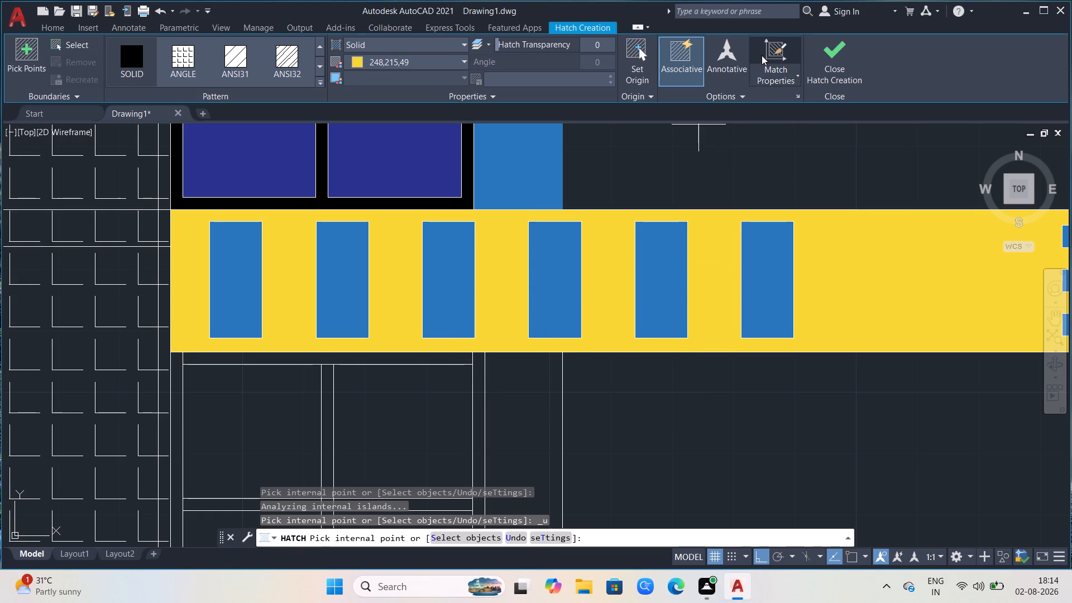
# Match the upper window's black solid frame hatch and fill the ground-floor window's top bar and outer frame with it.
pyautogui.click(762, 55)
pyautogui.scroll(-3, 684, 337)
pyautogui.scroll(5, 621, 267)
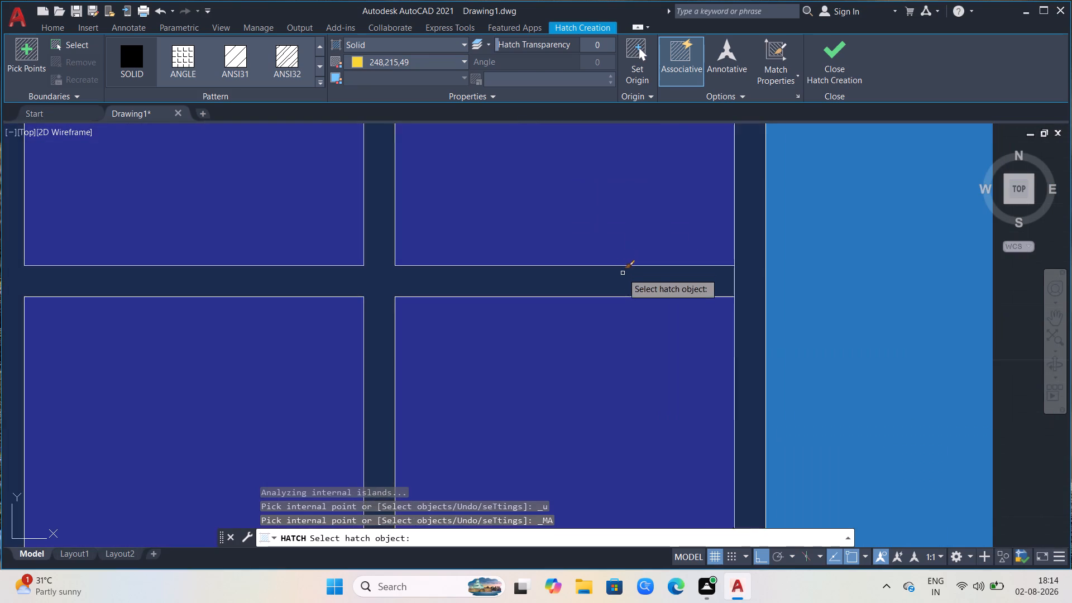
pyautogui.click(618, 279)
pyautogui.scroll(-3, 810, 232)
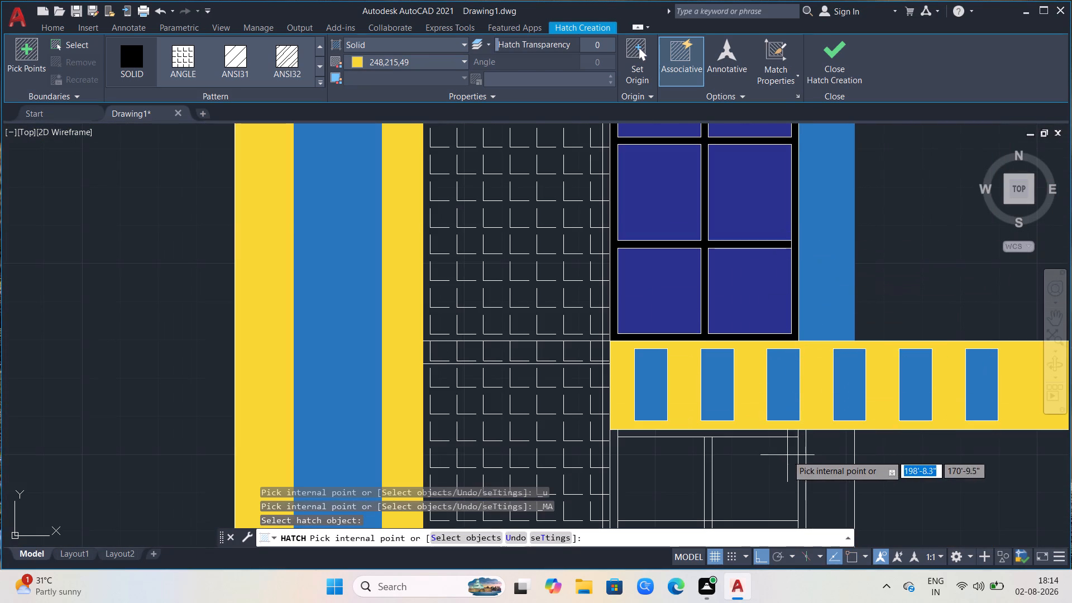
pyautogui.scroll(4, 789, 453)
pyautogui.click(777, 344)
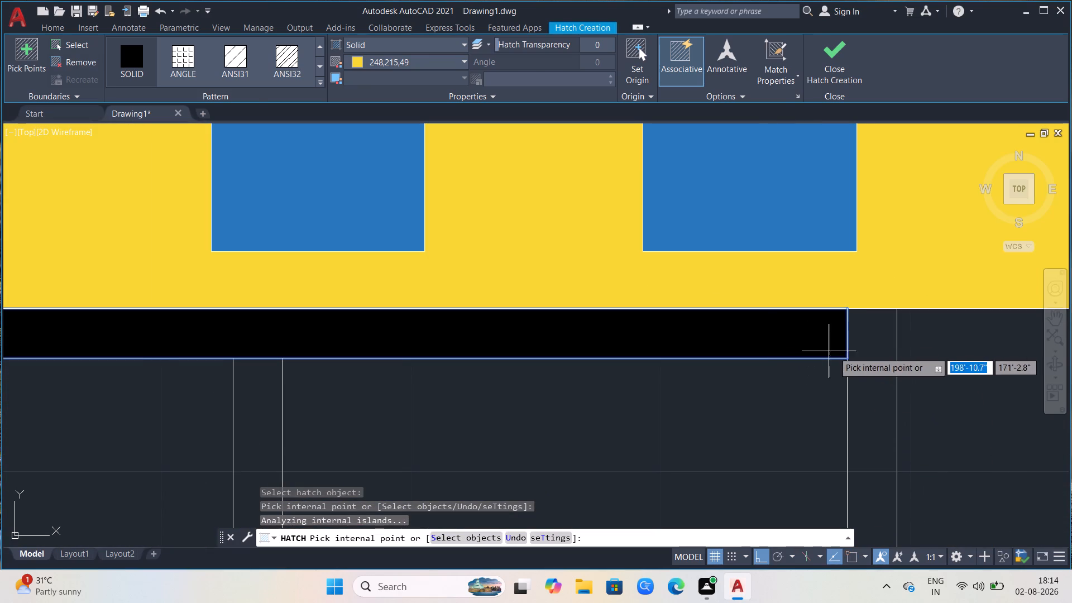
pyautogui.click(863, 358)
pyautogui.scroll(-2, 882, 347)
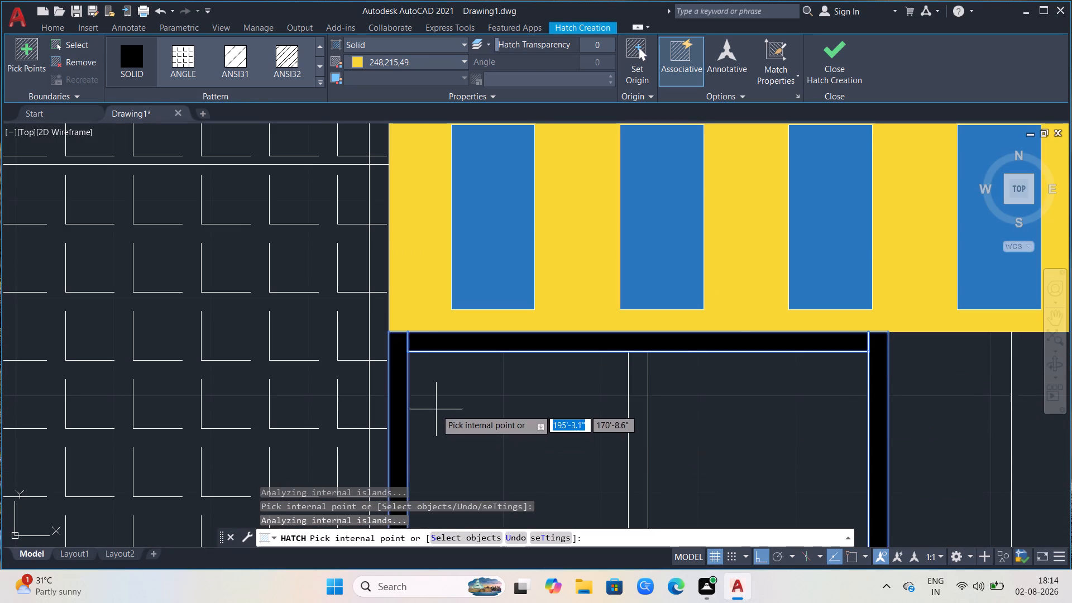
# Fill the ground-floor window's vertical bar, two middle horizontal bars and their intersections with the same black solid hatch.
pyautogui.scroll(-3, 575, 301)
pyautogui.scroll(3, 613, 424)
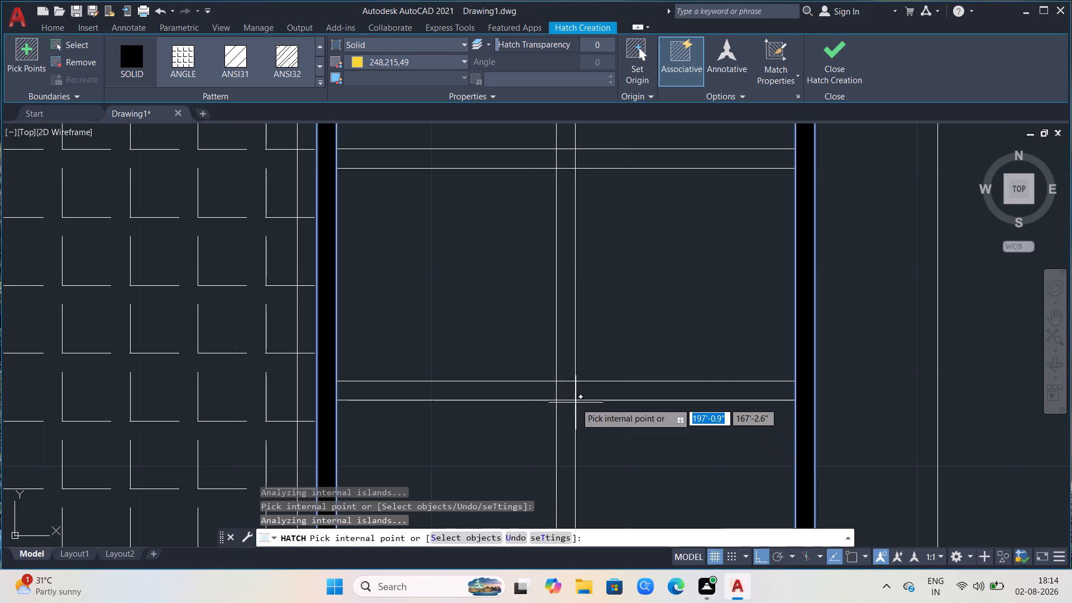
pyautogui.click(572, 392)
pyautogui.click(589, 392)
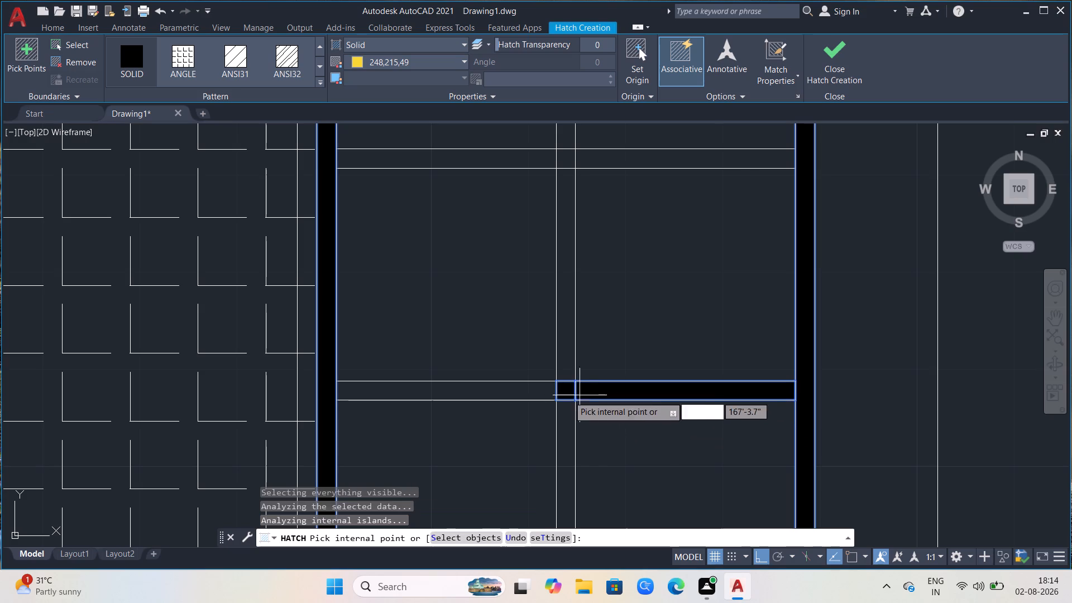
pyautogui.click(521, 396)
pyautogui.click(565, 376)
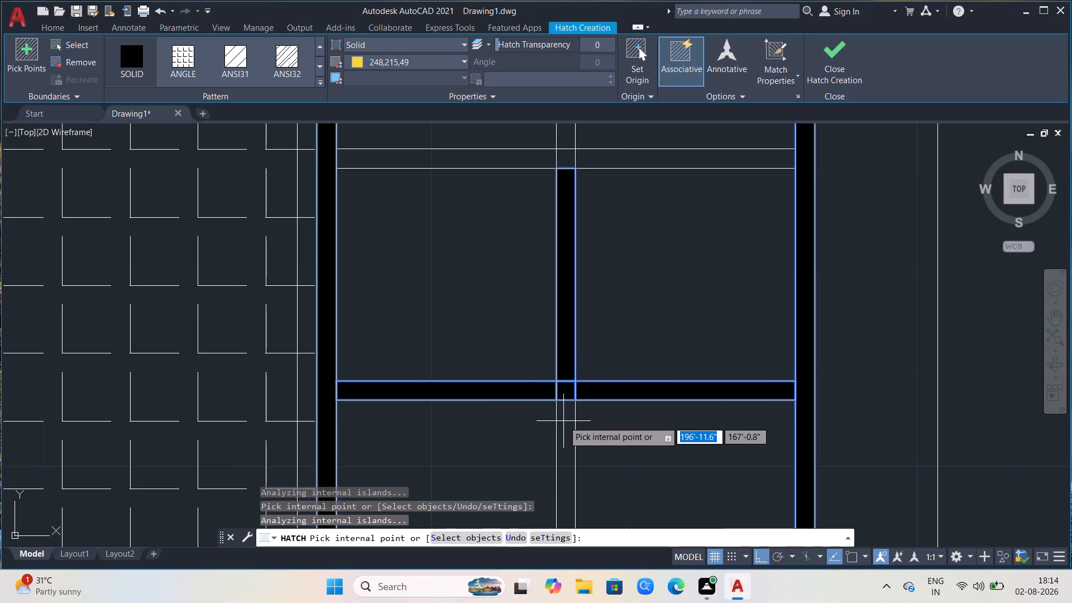
pyautogui.click(563, 421)
pyautogui.scroll(-2, 629, 372)
pyautogui.scroll(1, 615, 272)
pyautogui.click(600, 276)
pyautogui.click(601, 296)
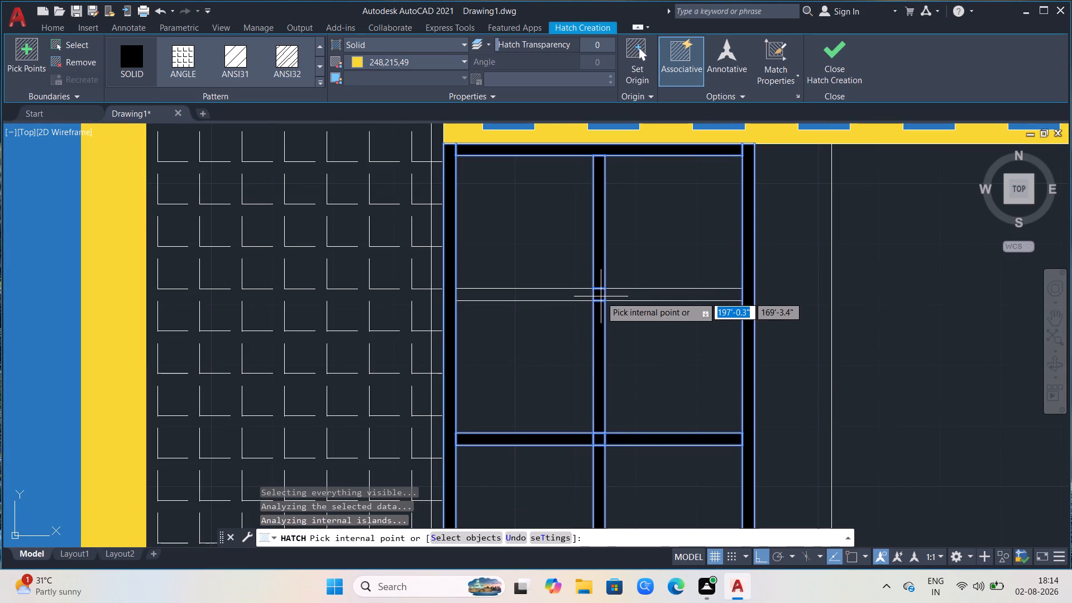
pyautogui.click(581, 299)
pyautogui.click(624, 298)
pyautogui.scroll(-1, 558, 363)
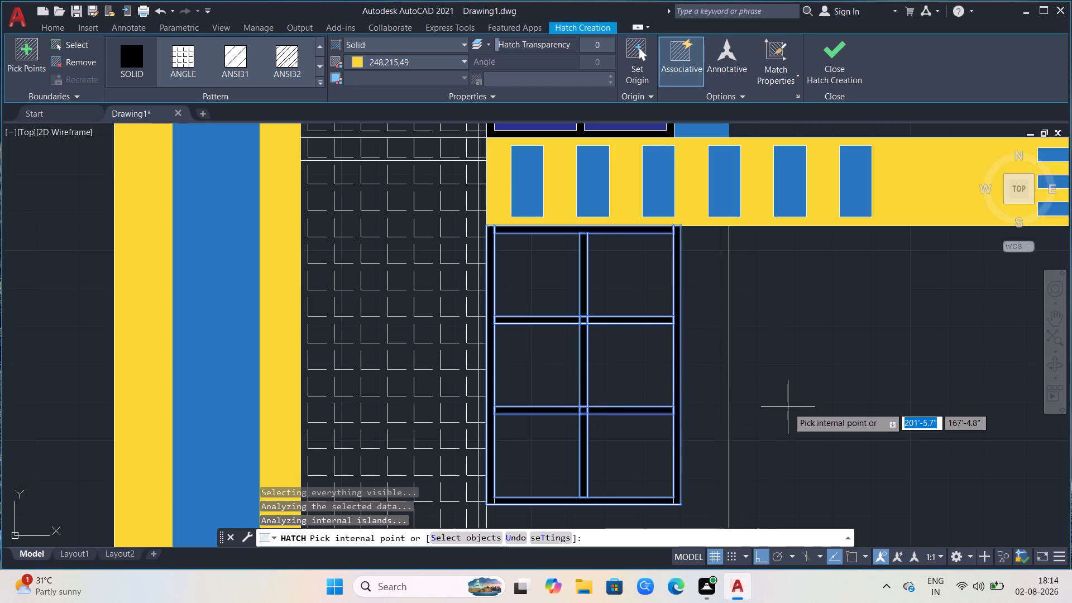
pyautogui.press('Escape')
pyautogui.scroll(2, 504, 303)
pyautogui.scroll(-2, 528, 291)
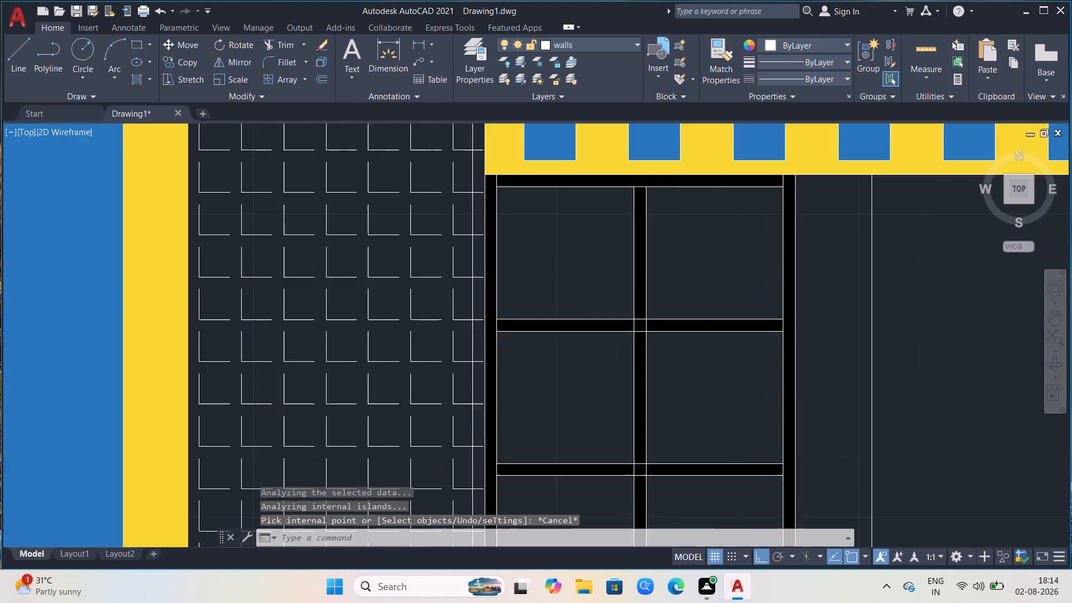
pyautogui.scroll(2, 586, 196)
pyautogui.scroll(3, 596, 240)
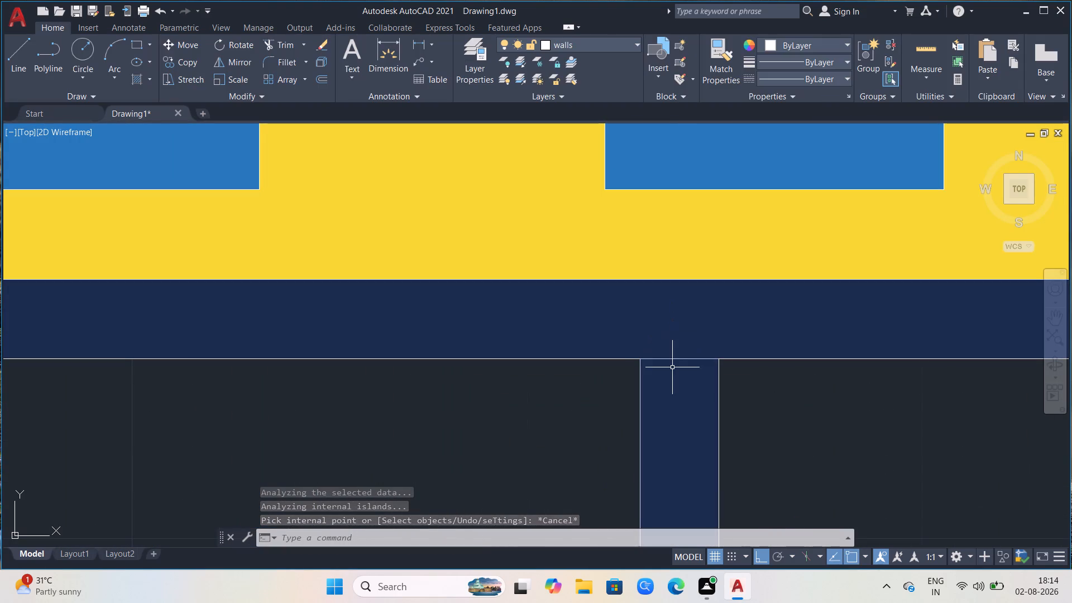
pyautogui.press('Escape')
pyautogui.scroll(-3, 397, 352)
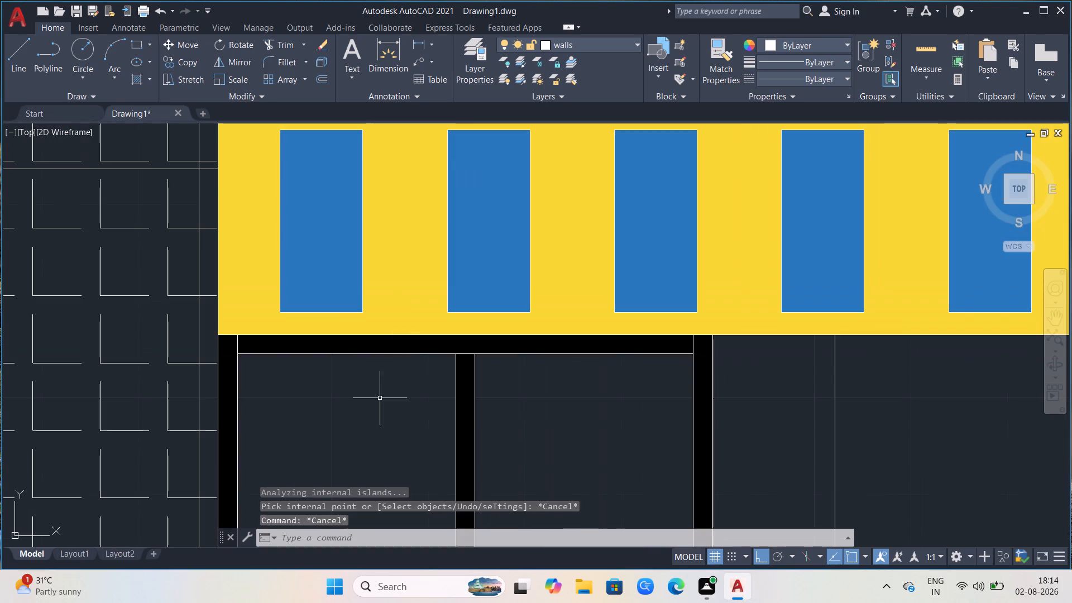
# Trim the outlines crossing the ground-floor window's black top bar where it meets the central vertical bar and both side bars.
pyautogui.press('Escape')
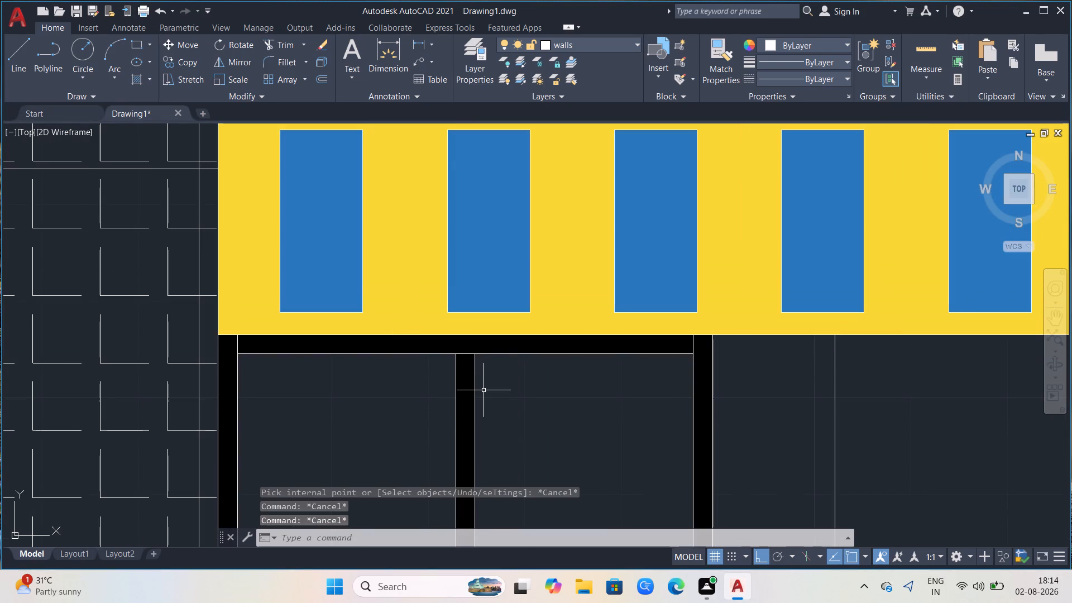
pyautogui.write('TR')
pyautogui.press('Return')
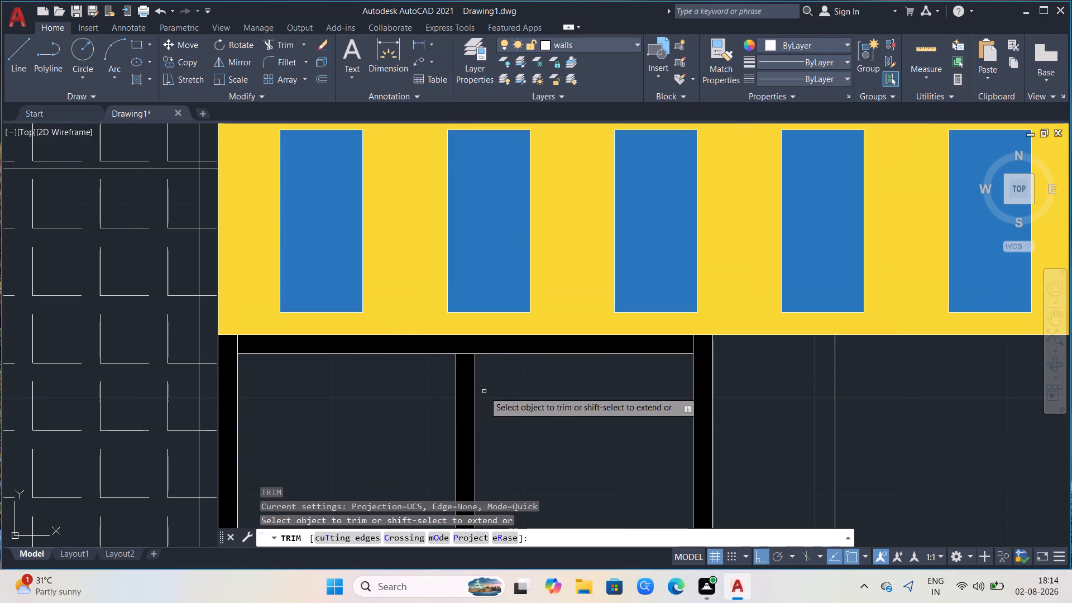
pyautogui.scroll(2, 437, 374)
pyautogui.click(505, 326)
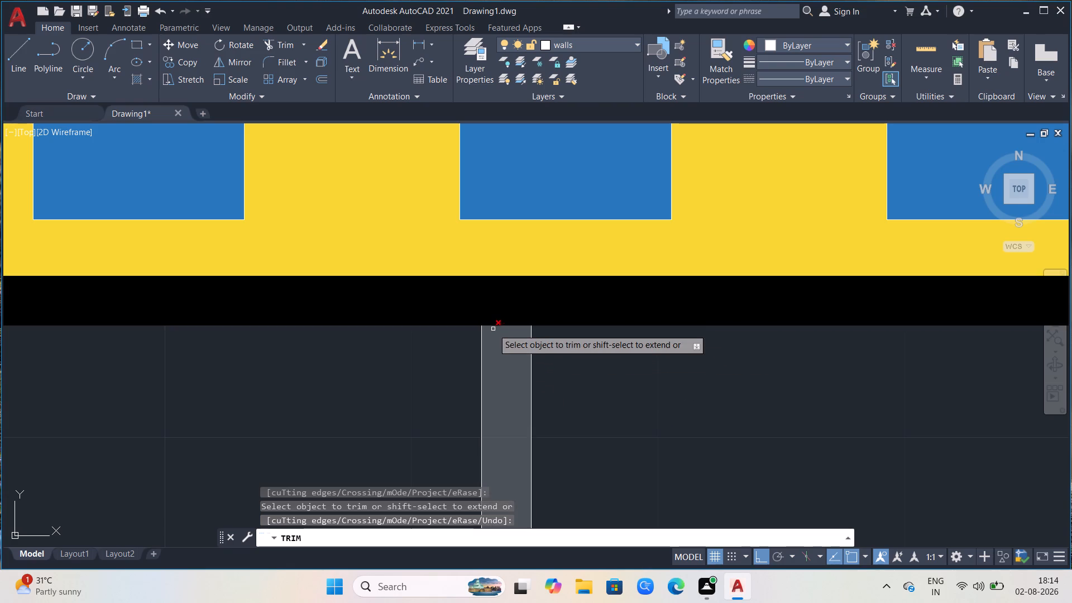
pyautogui.click(504, 326)
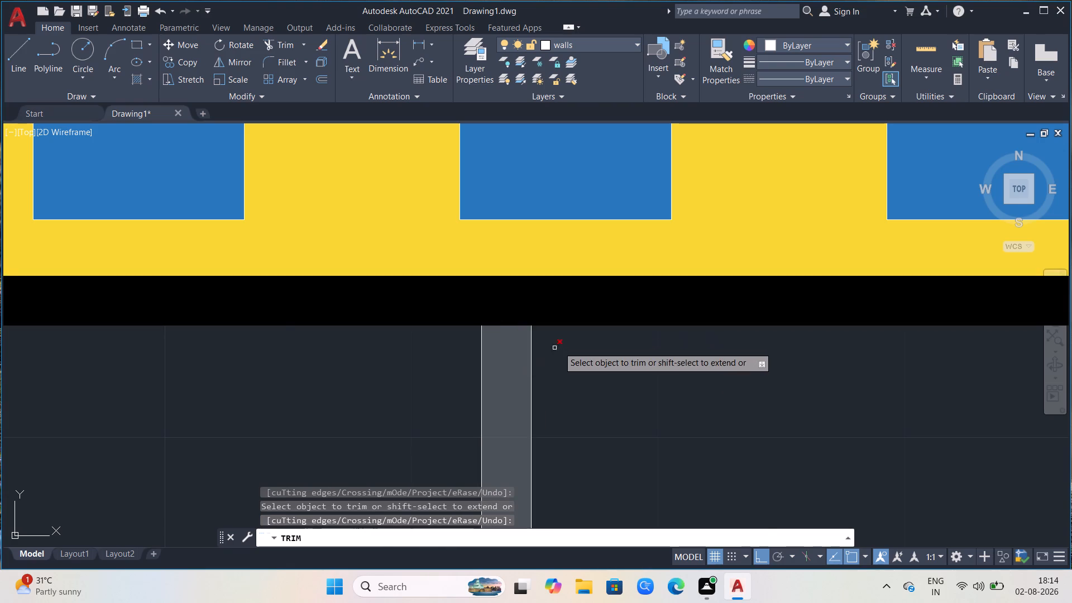
pyautogui.scroll(-2, 562, 346)
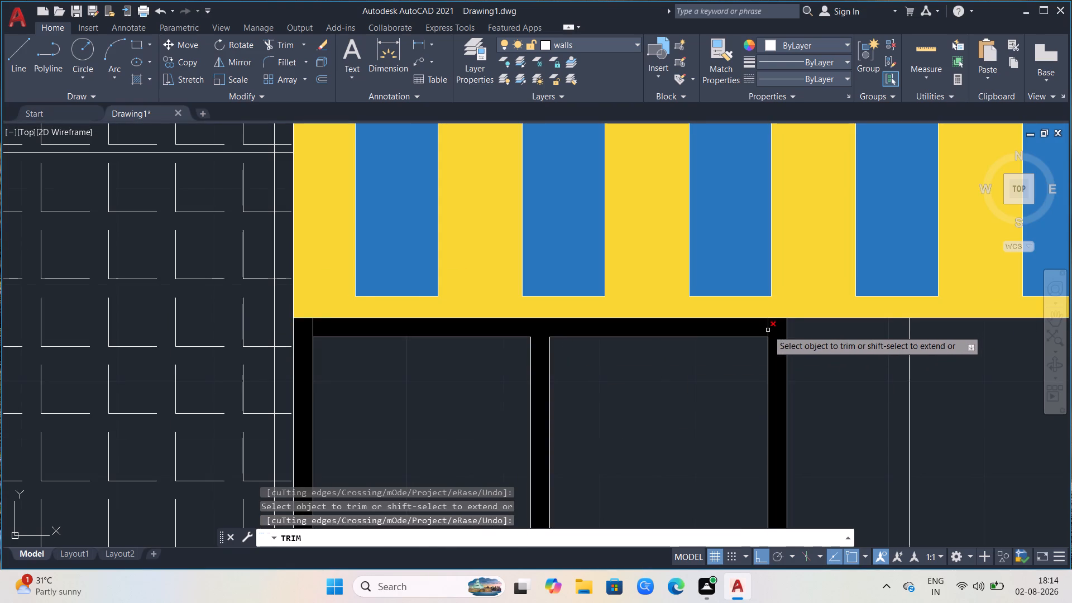
pyautogui.click(768, 329)
pyautogui.scroll(-2, 627, 389)
pyautogui.scroll(2, 481, 389)
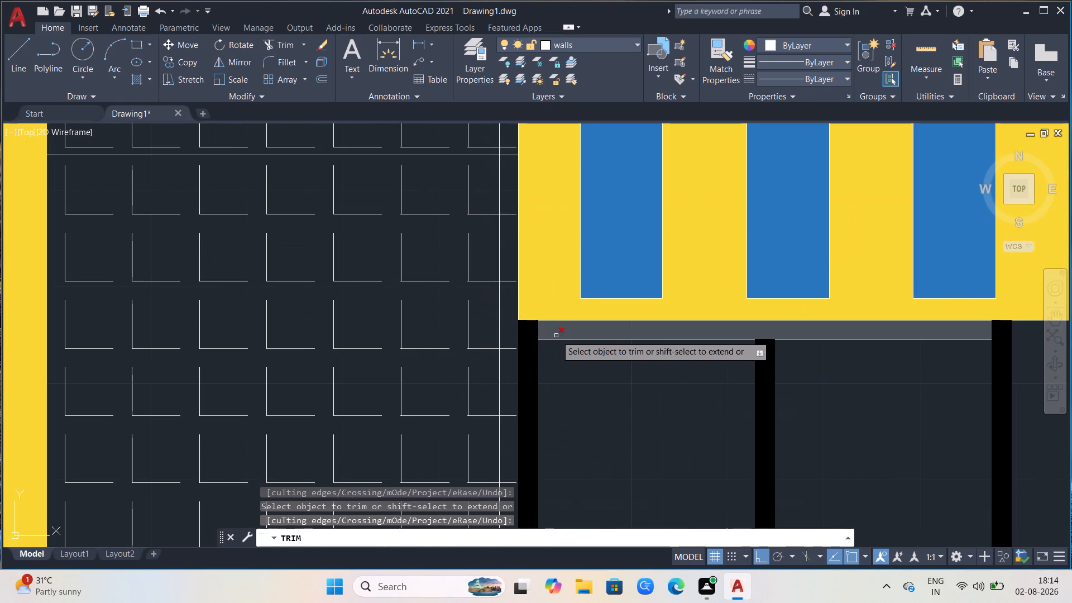
pyautogui.click(539, 333)
# Trim the outlines where the ground-floor window's upper middle horizontal bar crosses the central vertical bar and meets the outer frame.
pyautogui.scroll(-3, 552, 327)
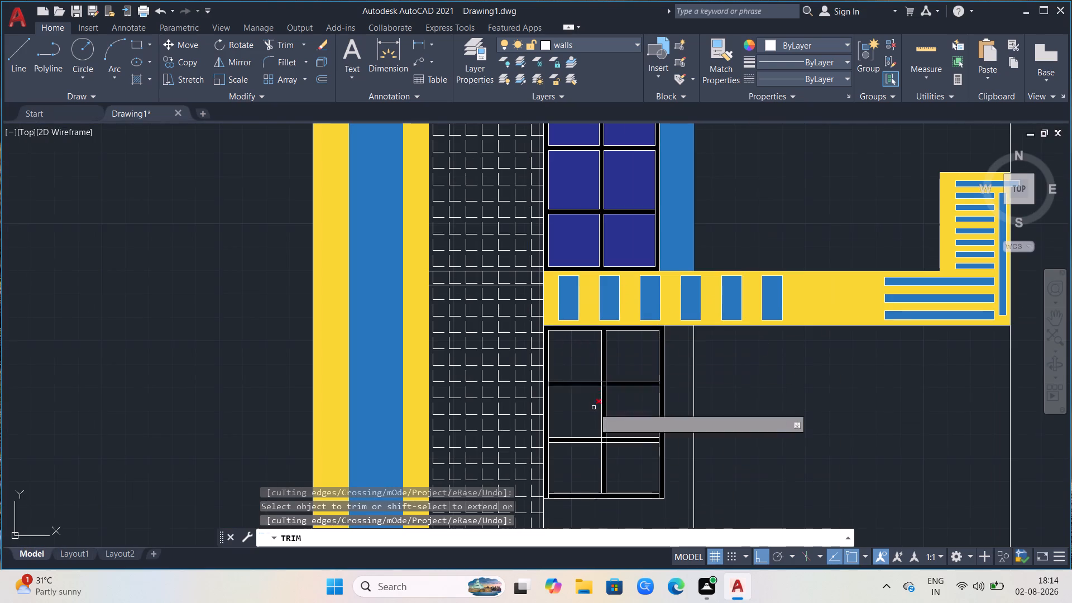
pyautogui.scroll(3, 634, 408)
pyautogui.click(519, 314)
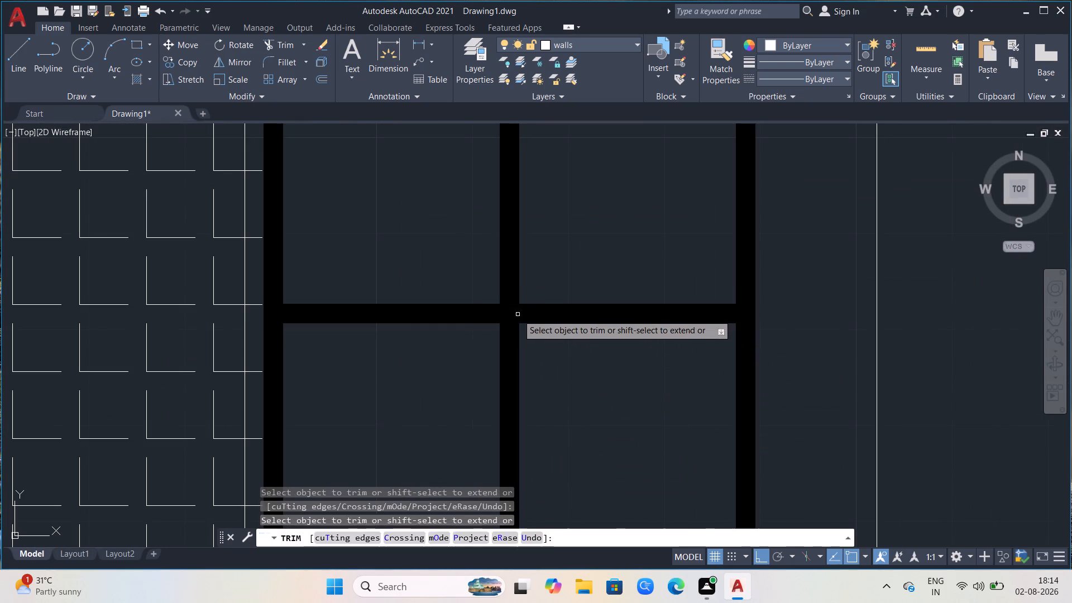
pyautogui.click(500, 315)
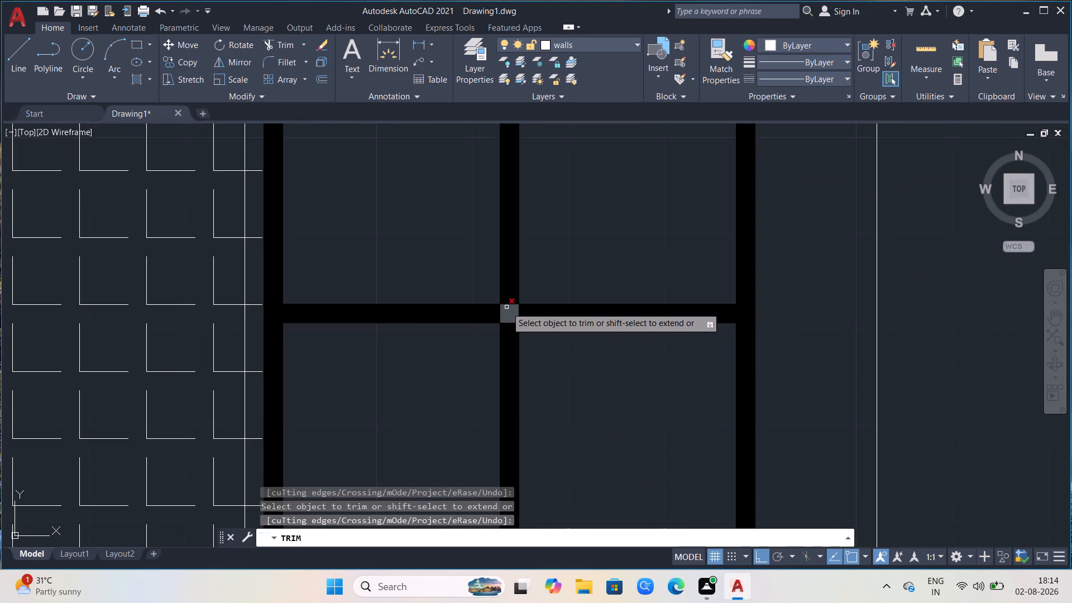
pyautogui.click(509, 303)
pyautogui.click(510, 323)
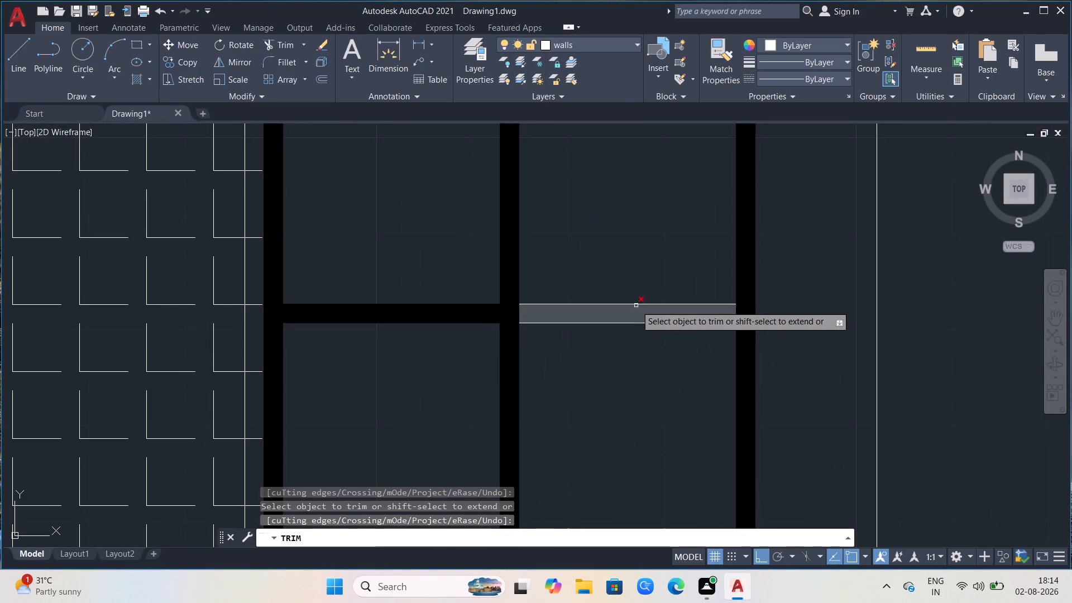
pyautogui.scroll(-1, 637, 305)
pyautogui.scroll(2, 425, 322)
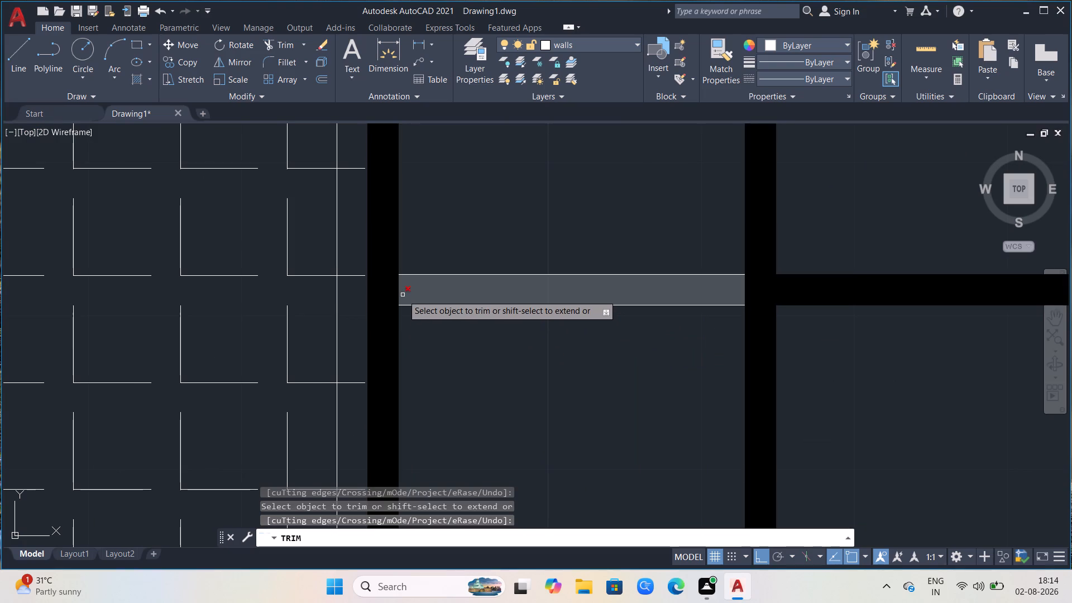
pyautogui.click(399, 293)
pyautogui.click(399, 291)
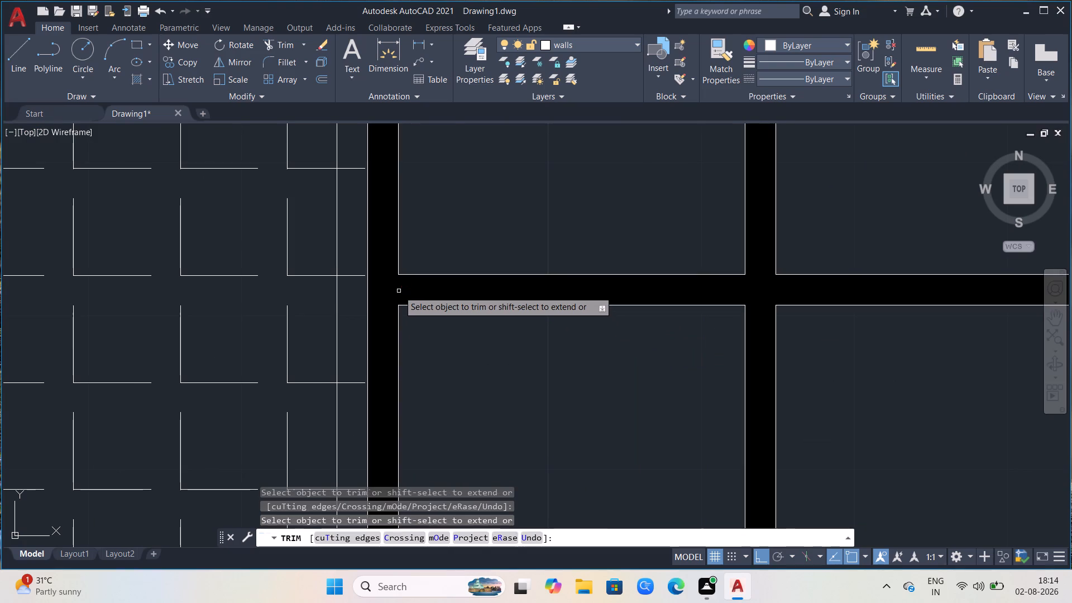
# Trim away the lower block of L-shaped line pattern between the yellow-and-blue vertical band and the ground-floor window.
pyautogui.scroll(-2, 550, 380)
pyautogui.scroll(-1, 321, 318)
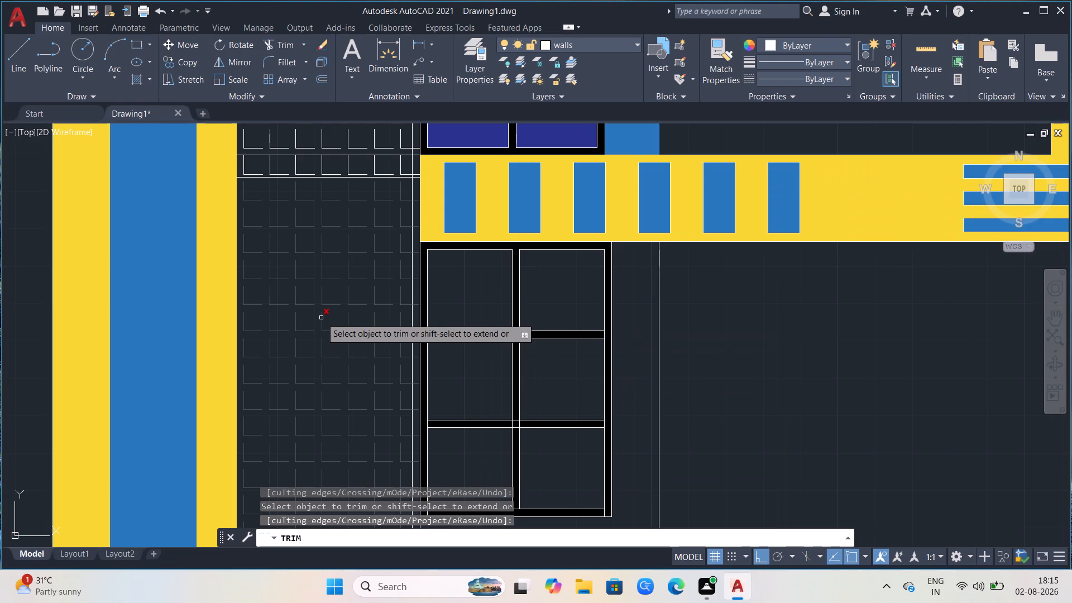
pyautogui.moveTo(321, 318); pyautogui.dragTo(551, 428)
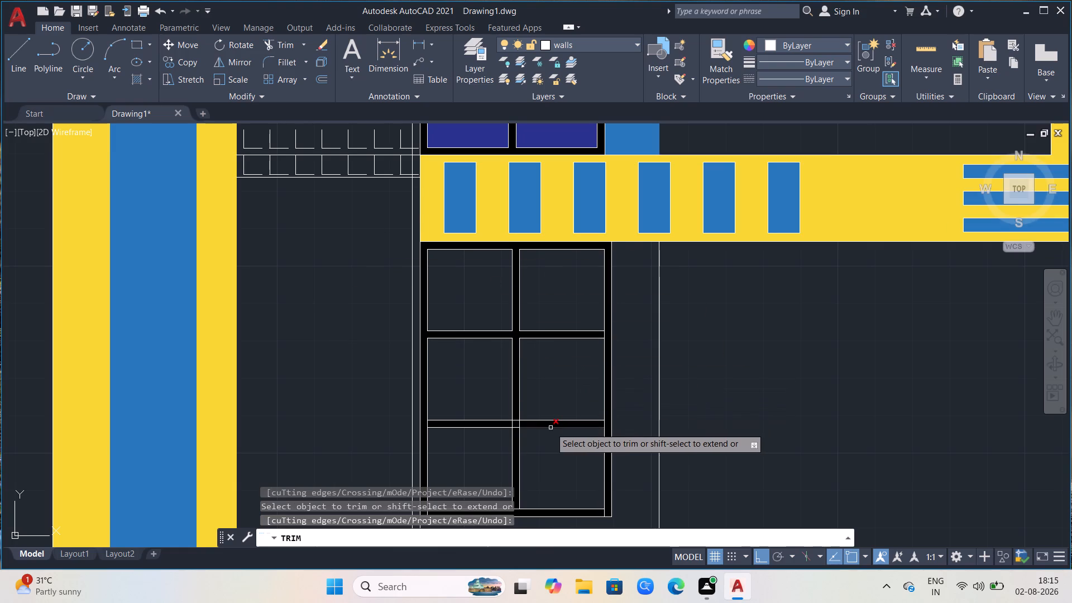
# Trim the four outline segments where the ground-floor window's lower middle horizontal bar crosses the central vertical bar.
pyautogui.moveTo(551, 428); pyautogui.dragTo(652, 305)
pyautogui.scroll(3, 477, 462)
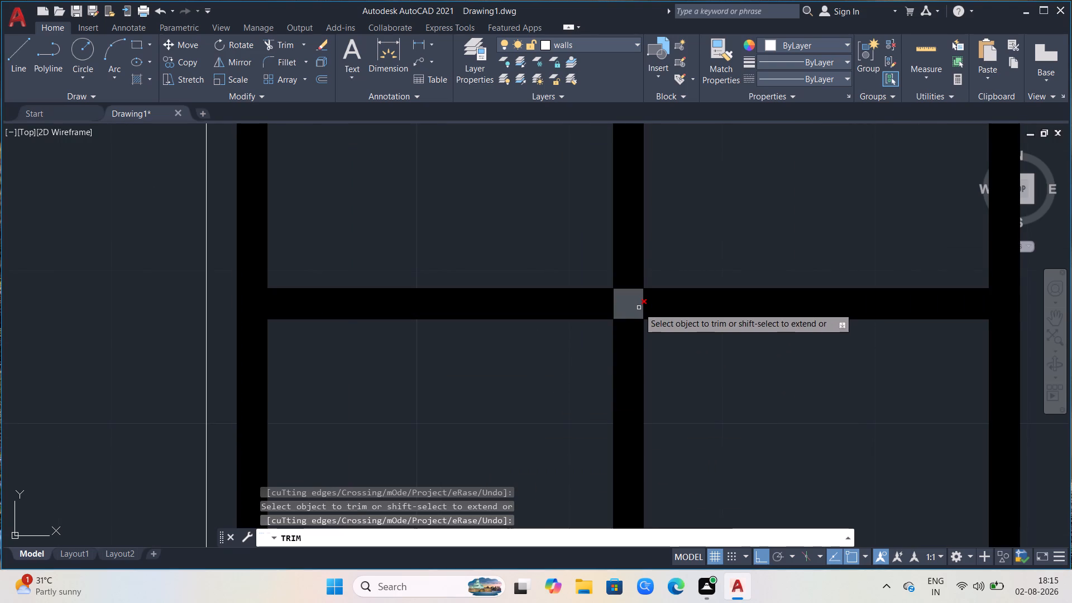
pyautogui.click(644, 304)
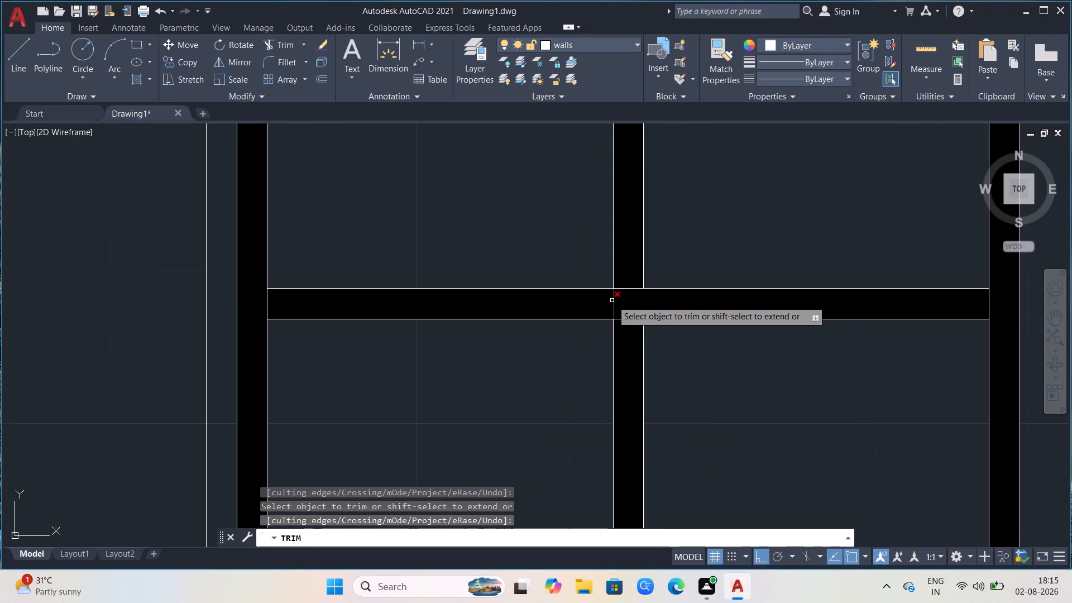
pyautogui.click(612, 300)
pyautogui.click(621, 289)
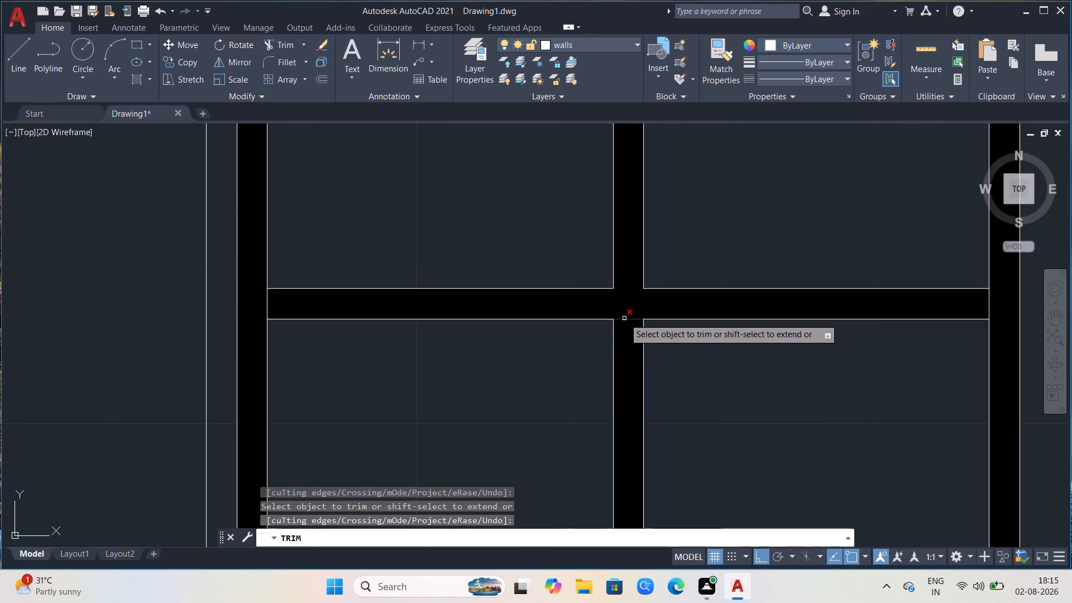
pyautogui.click(624, 318)
pyautogui.scroll(-2, 616, 276)
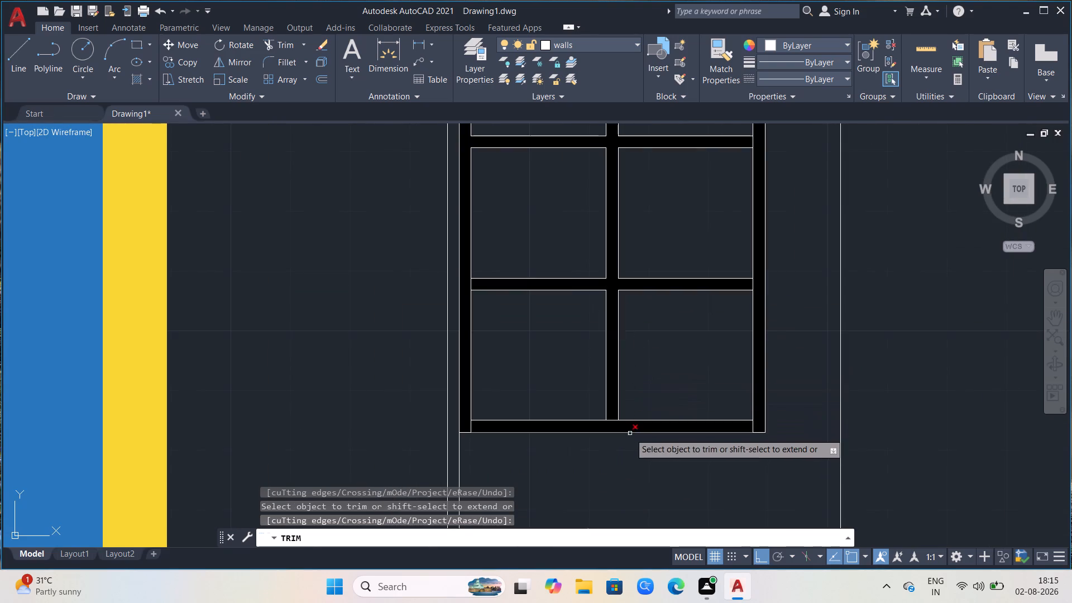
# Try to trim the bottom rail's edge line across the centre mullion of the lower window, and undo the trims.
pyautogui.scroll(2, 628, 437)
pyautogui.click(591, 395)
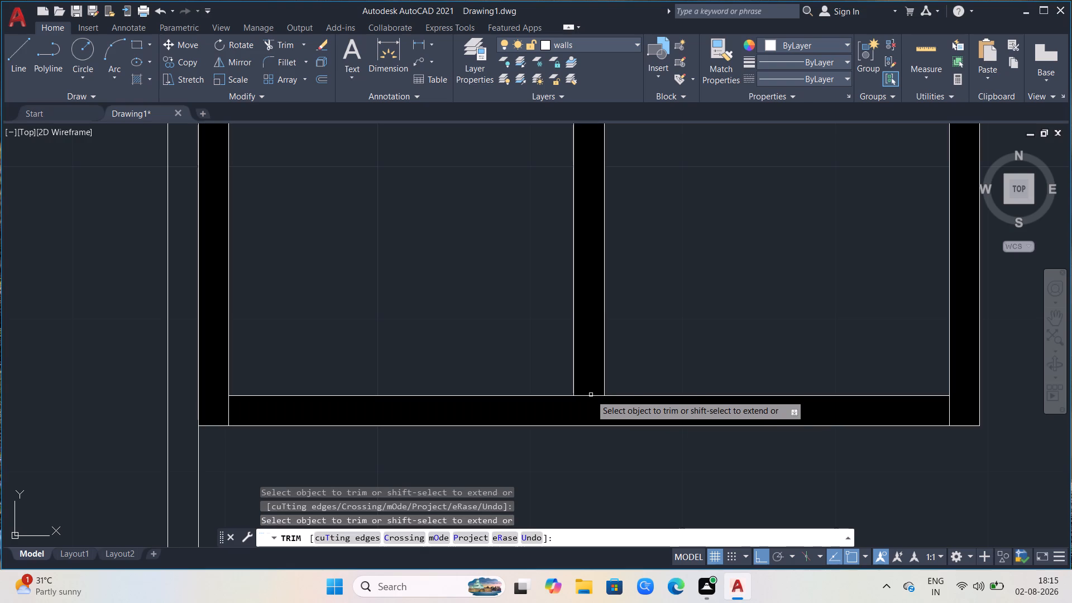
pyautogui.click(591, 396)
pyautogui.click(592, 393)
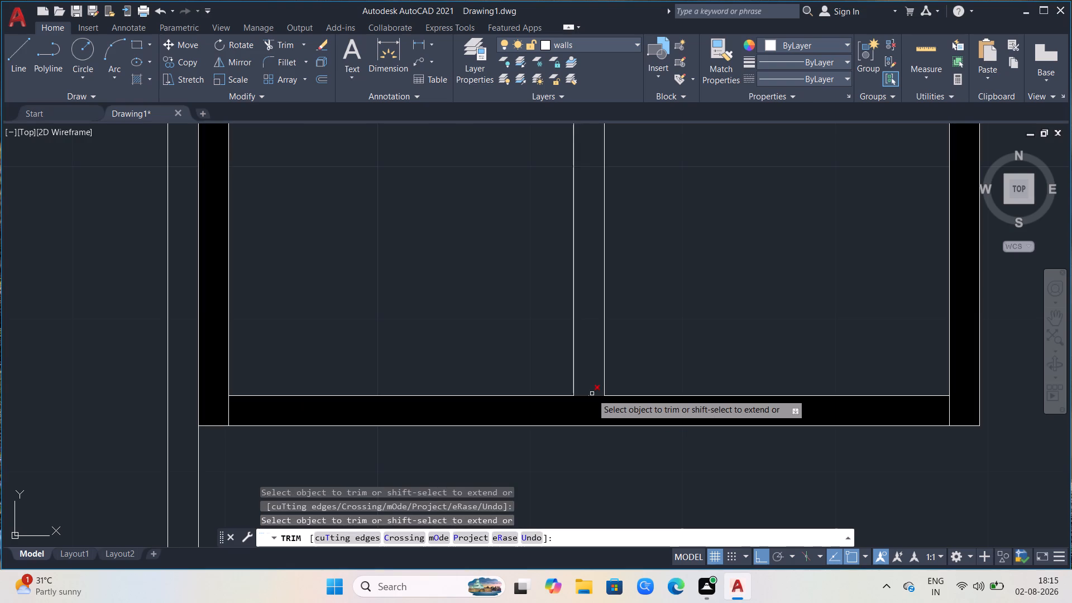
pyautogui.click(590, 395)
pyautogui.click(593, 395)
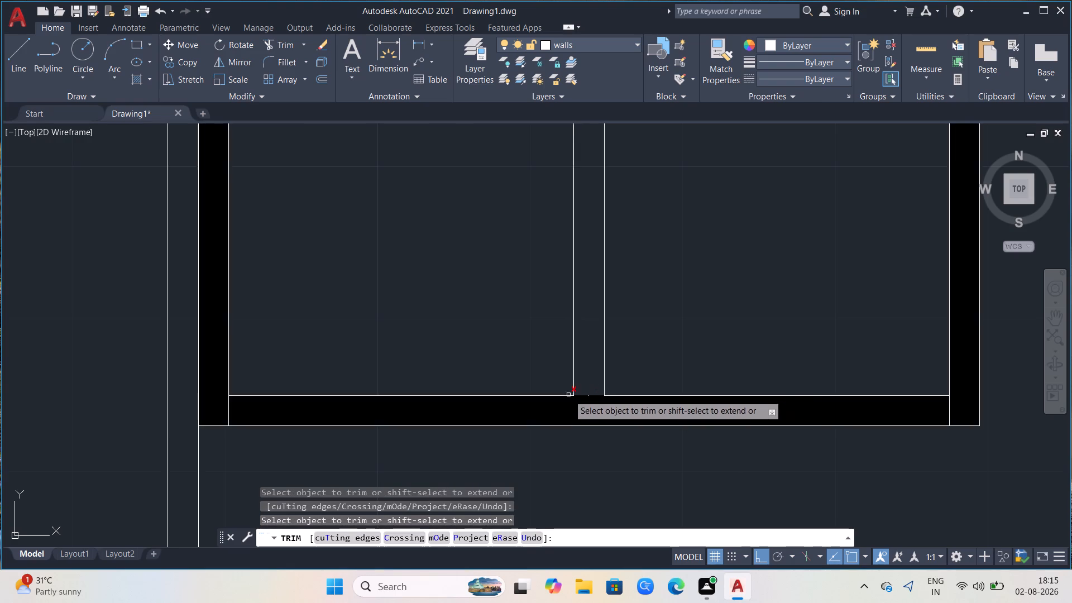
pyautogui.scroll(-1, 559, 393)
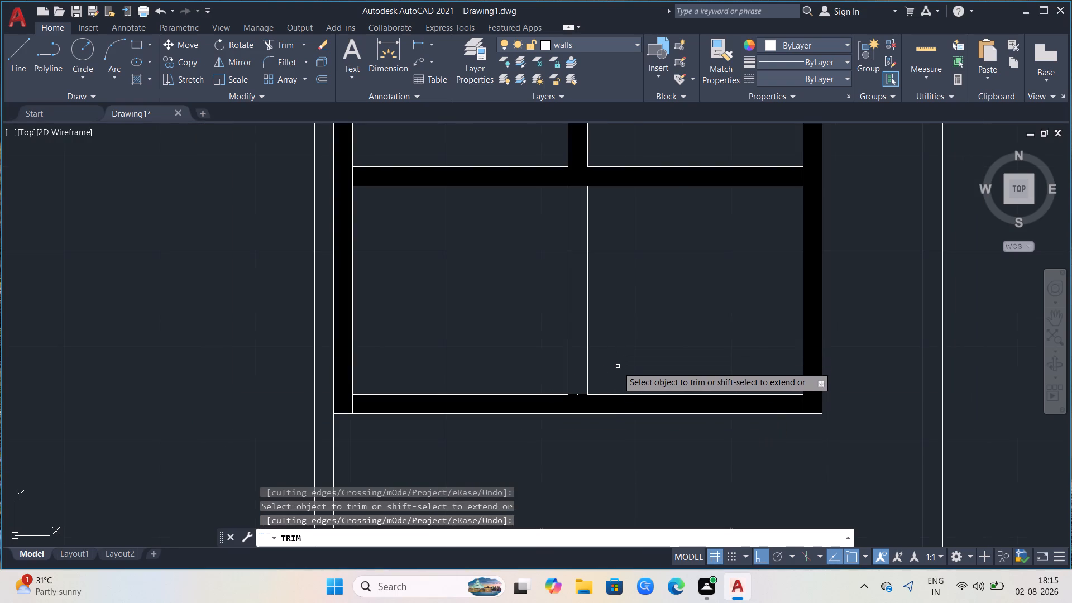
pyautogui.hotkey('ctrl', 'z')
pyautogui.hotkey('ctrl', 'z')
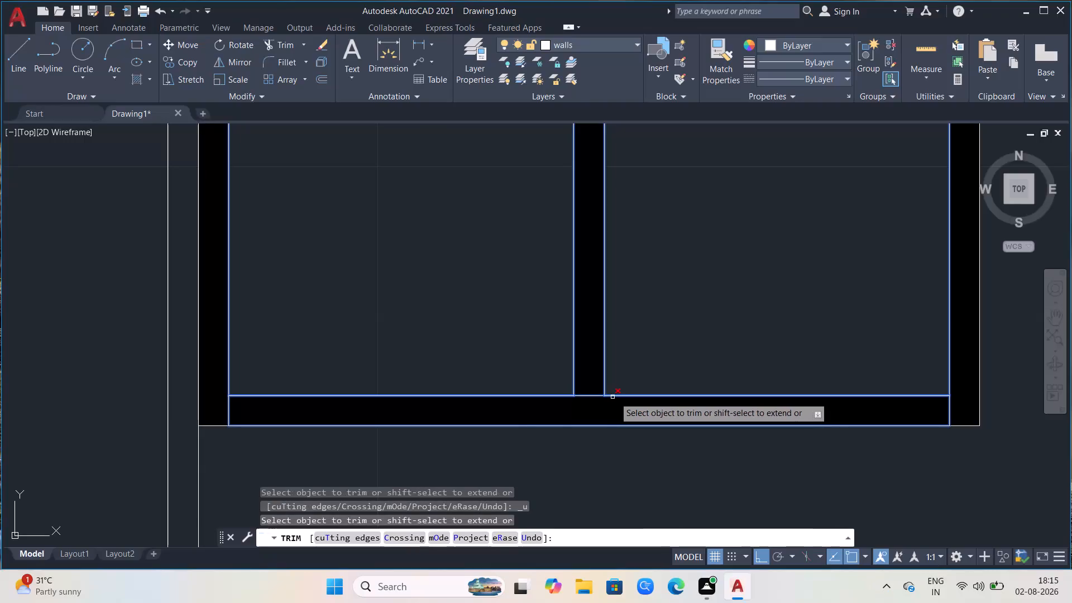
# Trim the lower window's bottom rail line across the centre mullion and the short lines dividing both bottom frame corners.
pyautogui.click(593, 395)
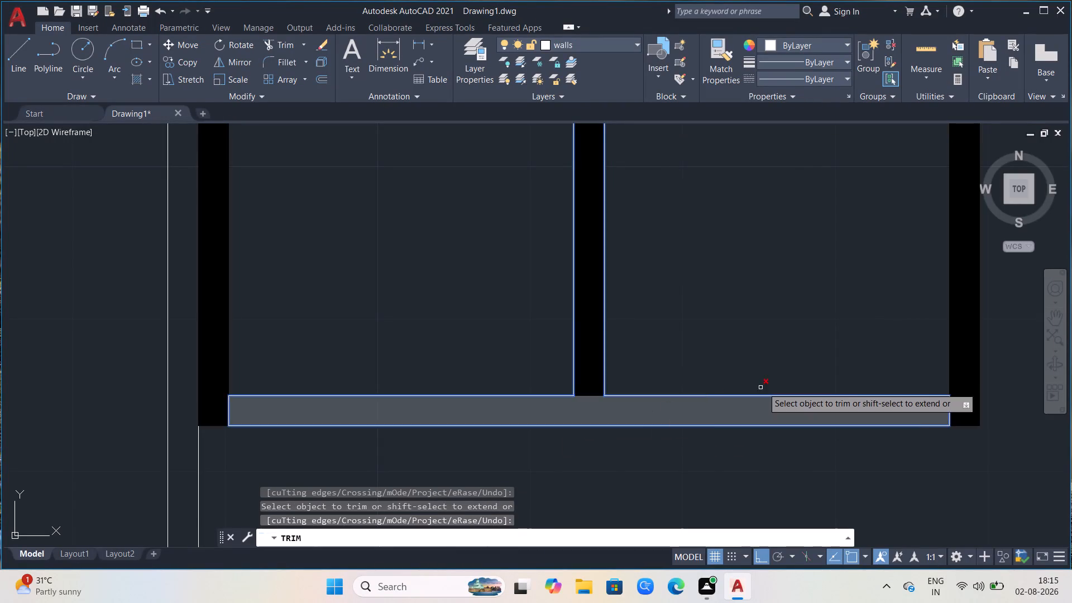
pyautogui.scroll(2, 1027, 425)
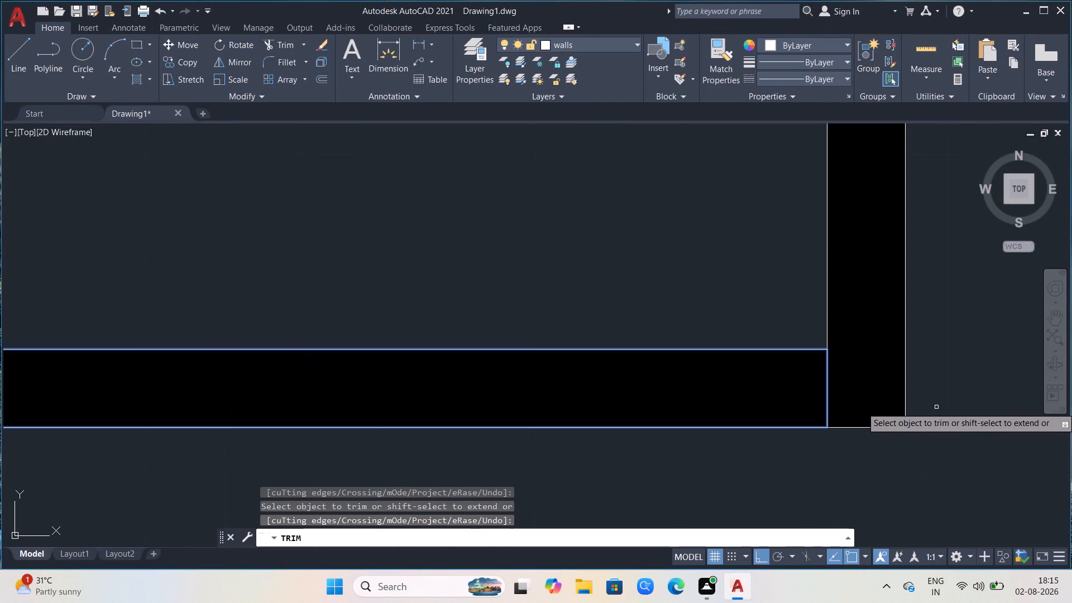
pyautogui.click(825, 378)
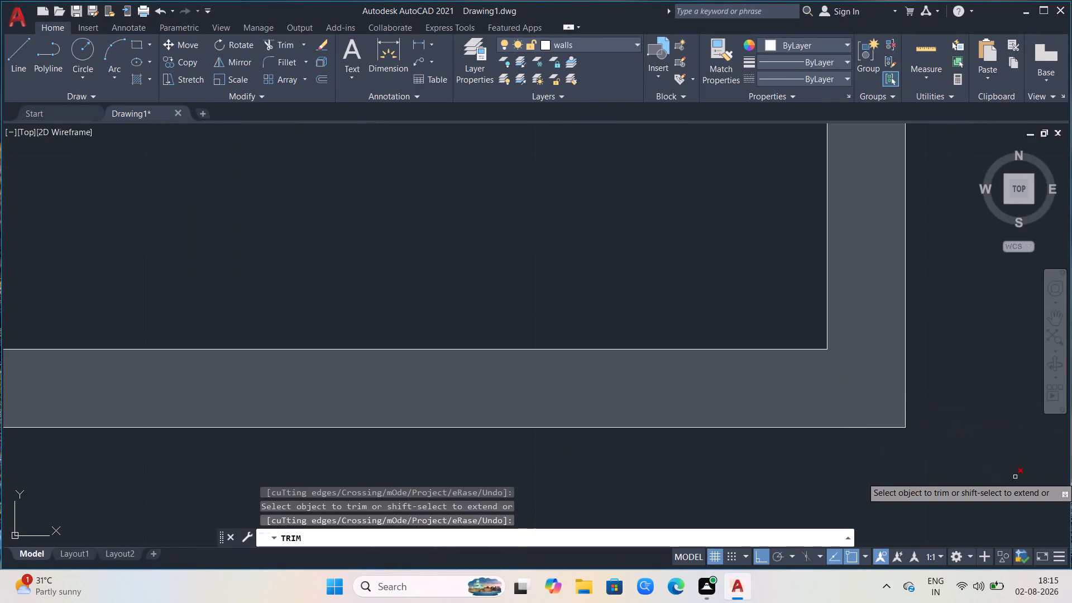
pyautogui.scroll(-2, 1031, 491)
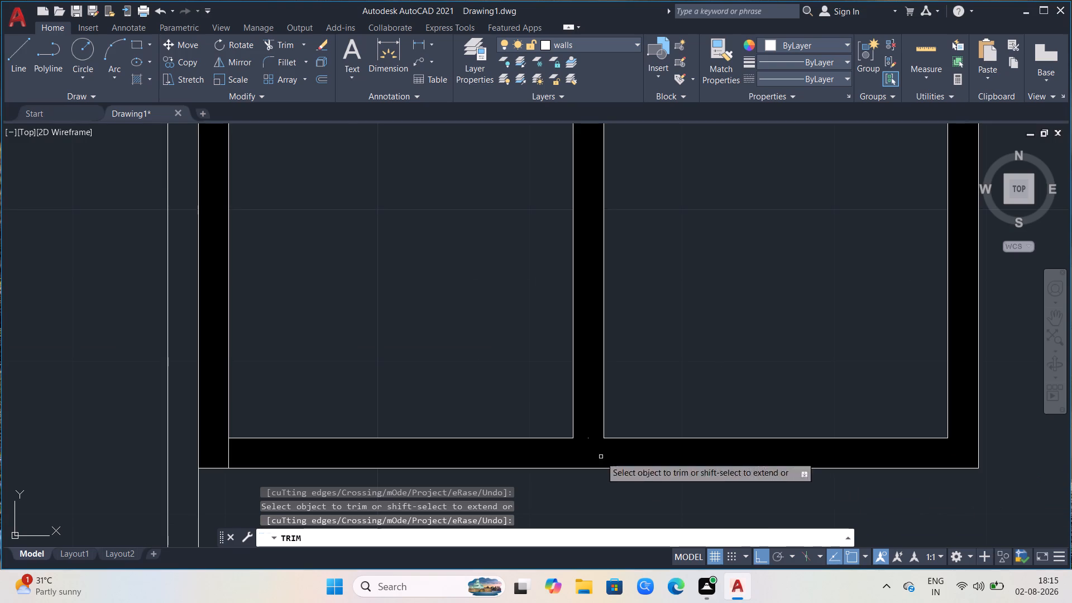
pyautogui.click(229, 452)
pyautogui.scroll(-1, 663, 462)
pyautogui.scroll(-1, 685, 404)
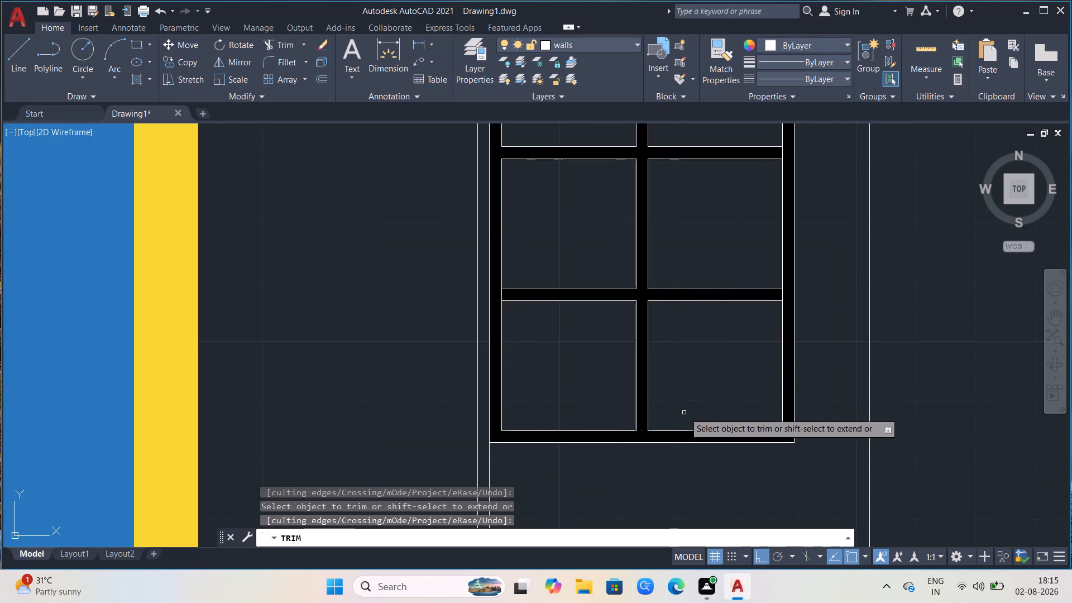
# Trim the short line where a horizontal bar meets the right frame member of the upper blue-paned window, and end trimming.
pyautogui.scroll(3, 639, 428)
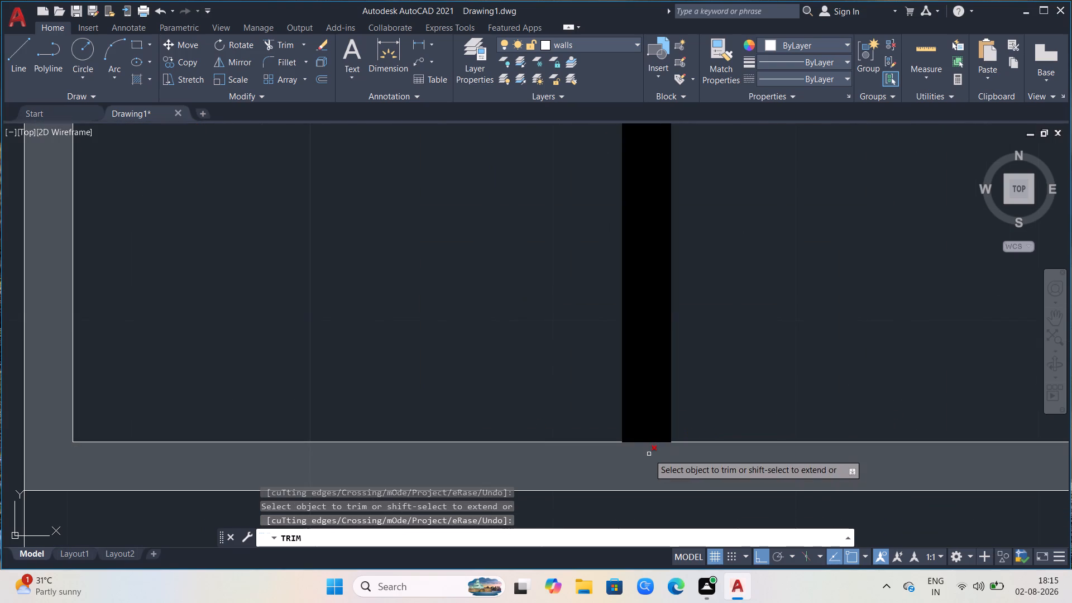
pyautogui.scroll(3, 652, 454)
pyautogui.scroll(2, 714, 437)
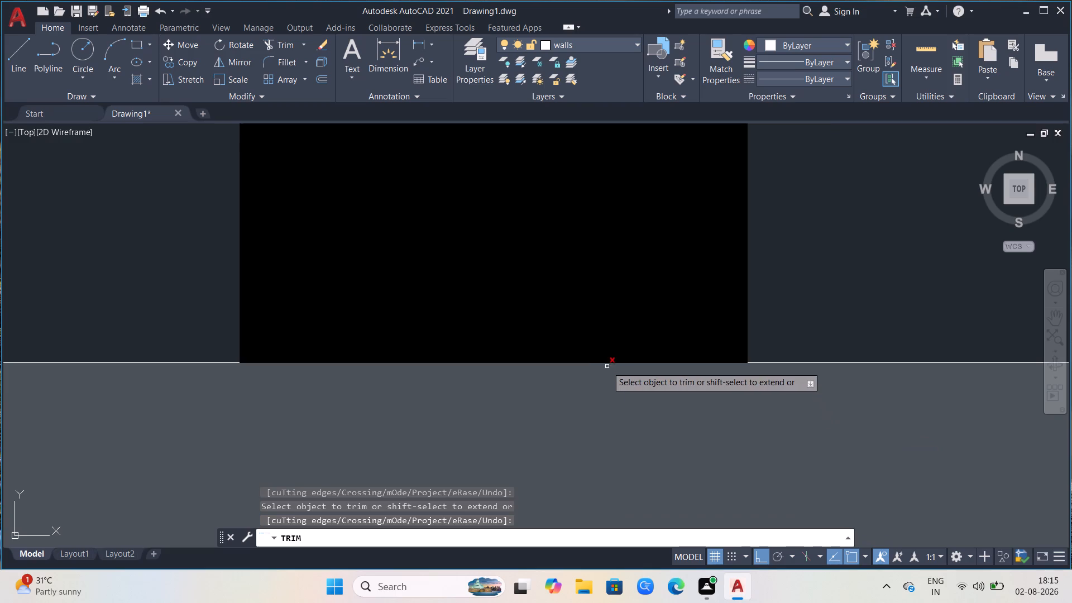
pyautogui.scroll(-4, 674, 503)
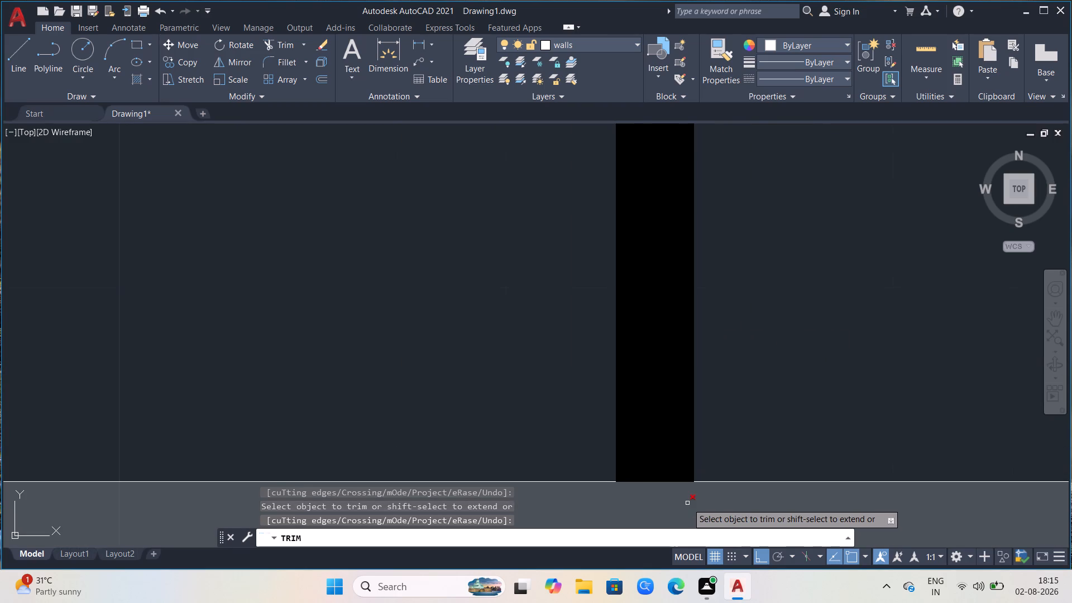
pyautogui.scroll(-2, 687, 503)
pyautogui.scroll(-3, 755, 422)
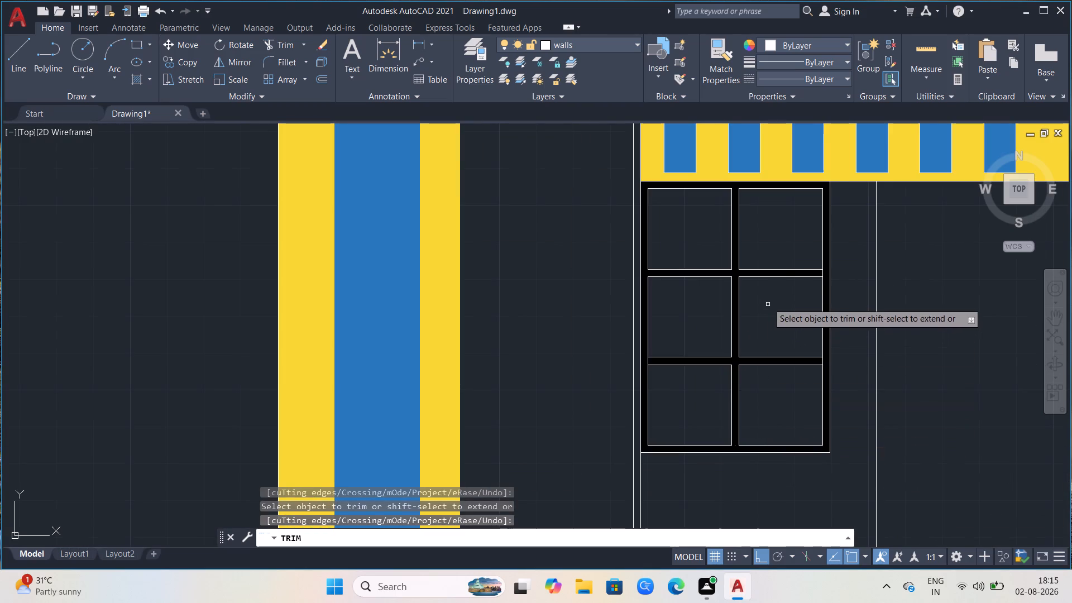
pyautogui.scroll(-1, 680, 323)
pyautogui.scroll(-1, 722, 165)
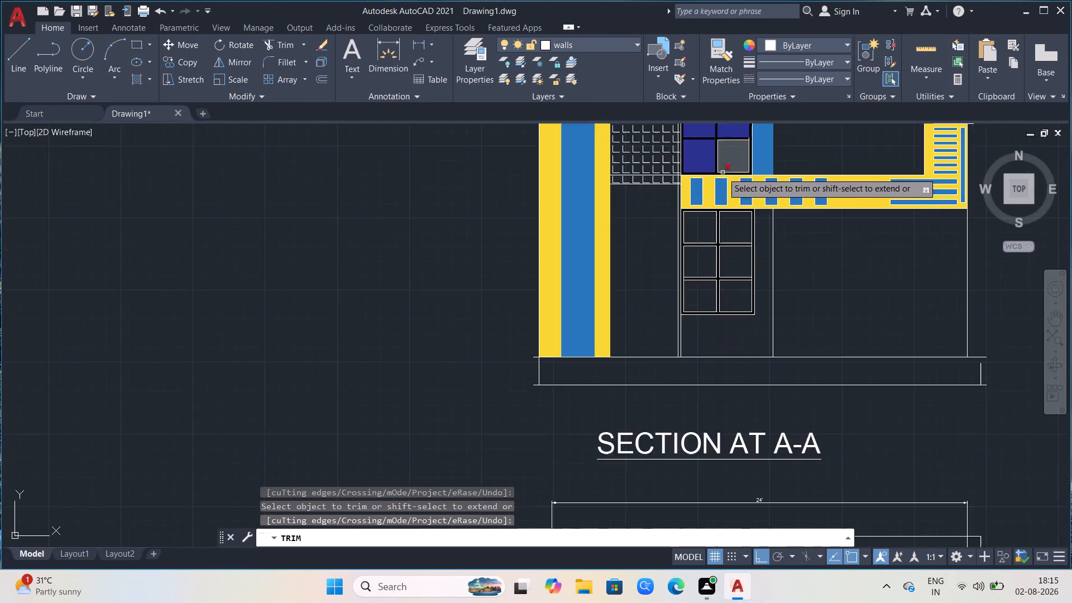
pyautogui.scroll(-2, 722, 173)
pyautogui.scroll(6, 726, 152)
pyautogui.scroll(1, 757, 205)
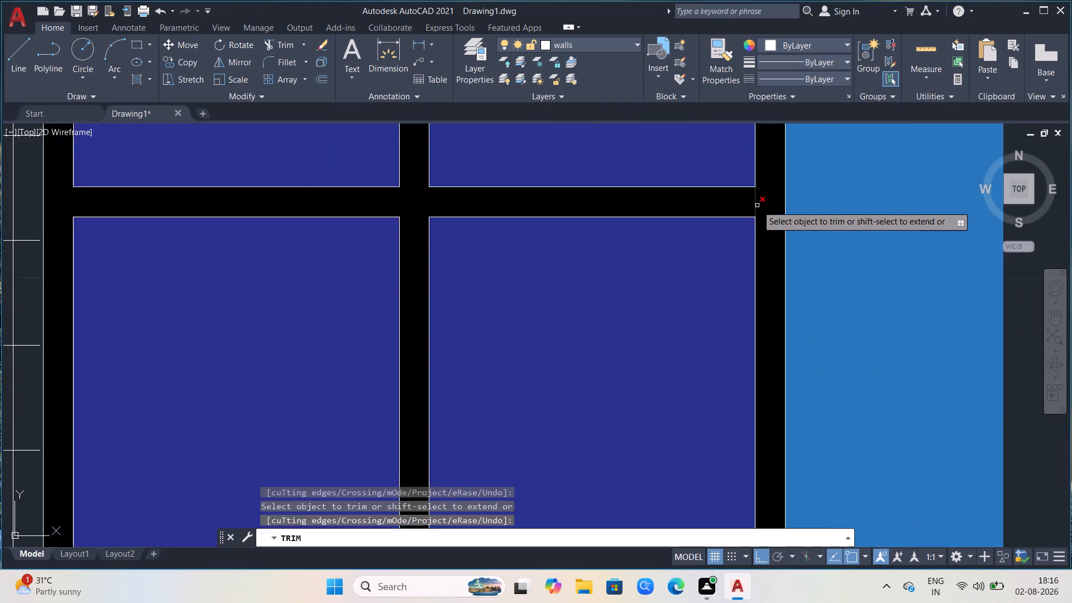
pyautogui.scroll(2, 757, 205)
pyautogui.click(753, 207)
pyautogui.scroll(-2, 683, 265)
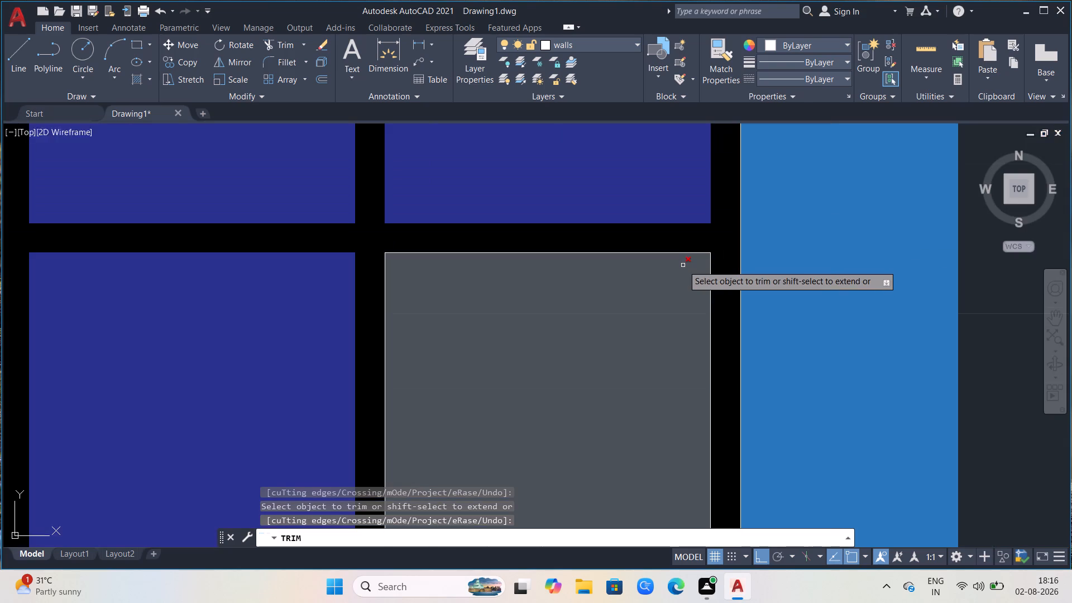
pyautogui.scroll(-2, 683, 265)
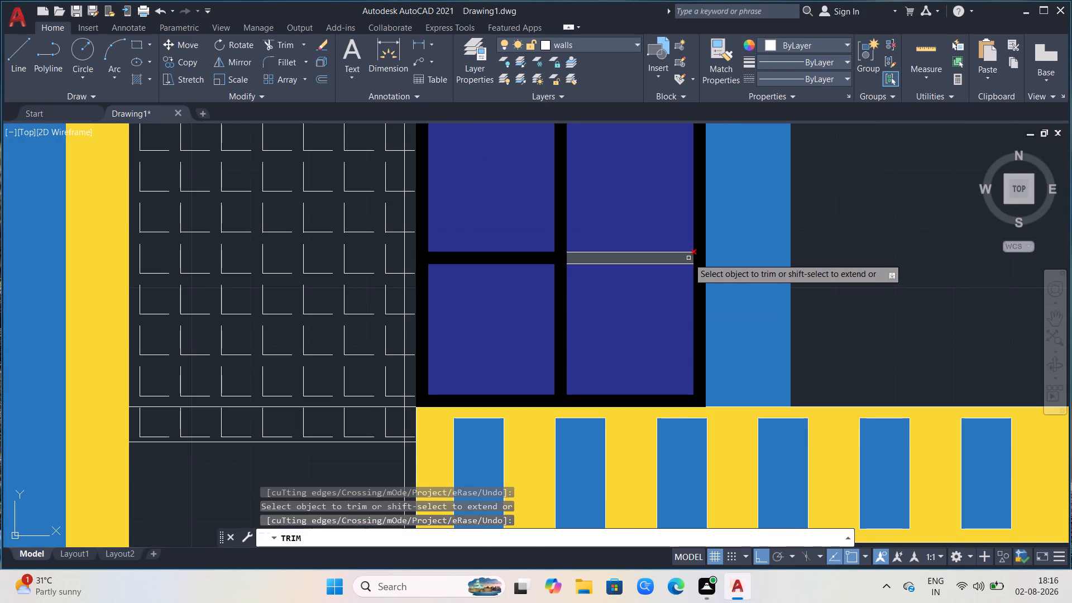
pyautogui.scroll(-3, 689, 267)
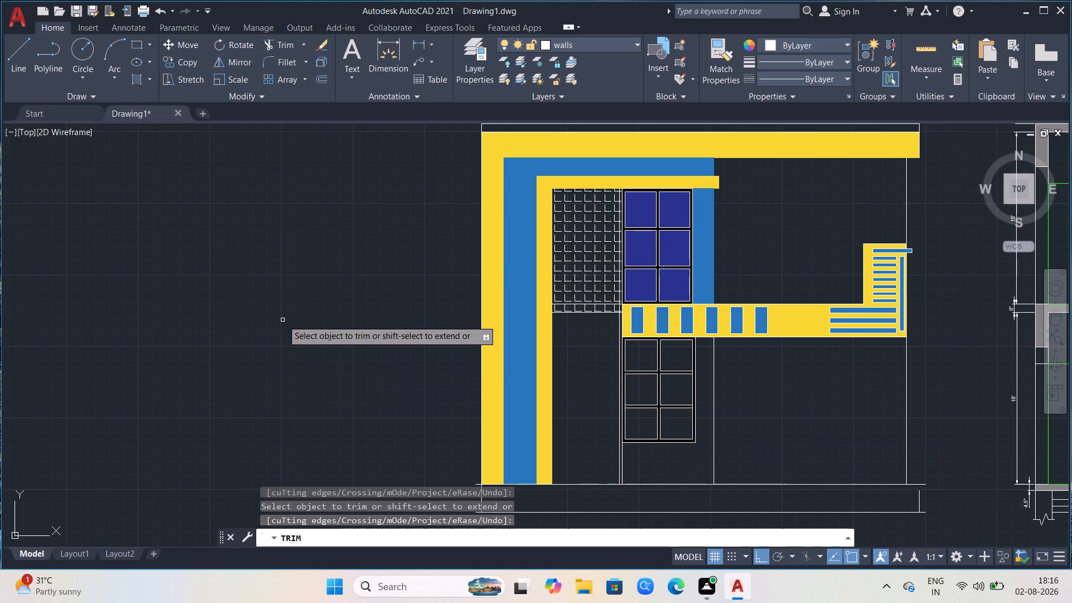
pyautogui.press('Escape')
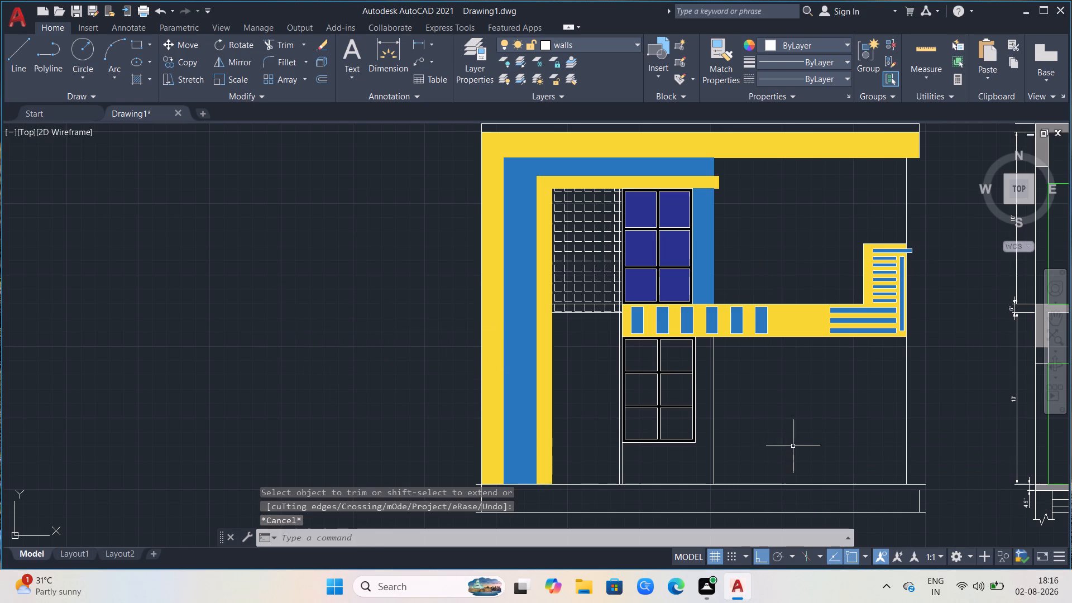
# Delete the tiny leftover line fragment where the lower window's centre mullion meets its bottom rail.
pyautogui.scroll(4, 656, 453)
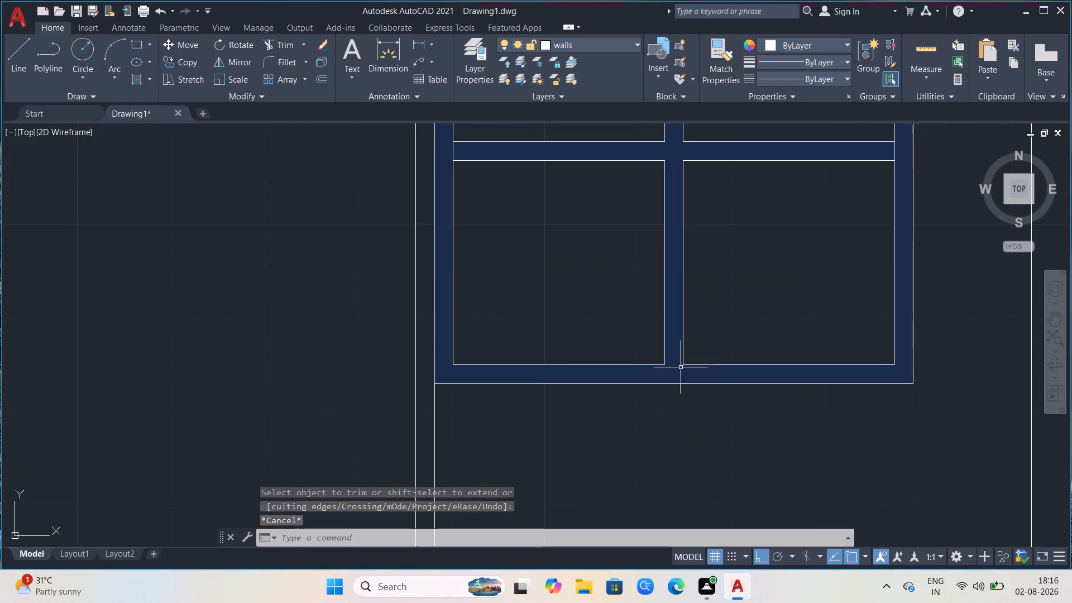
pyautogui.scroll(8, 680, 368)
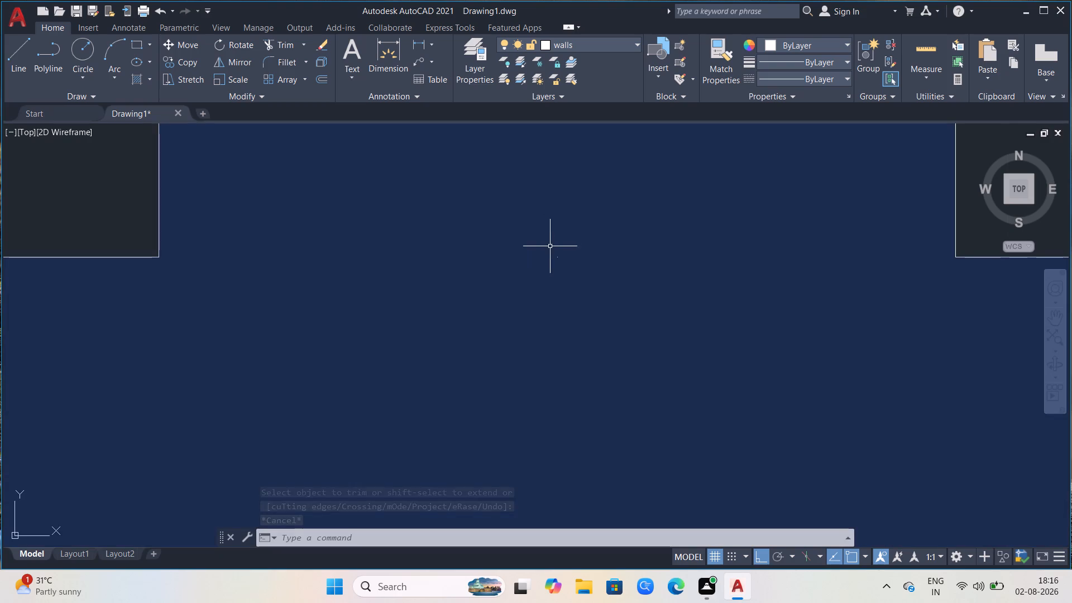
pyautogui.click(558, 257)
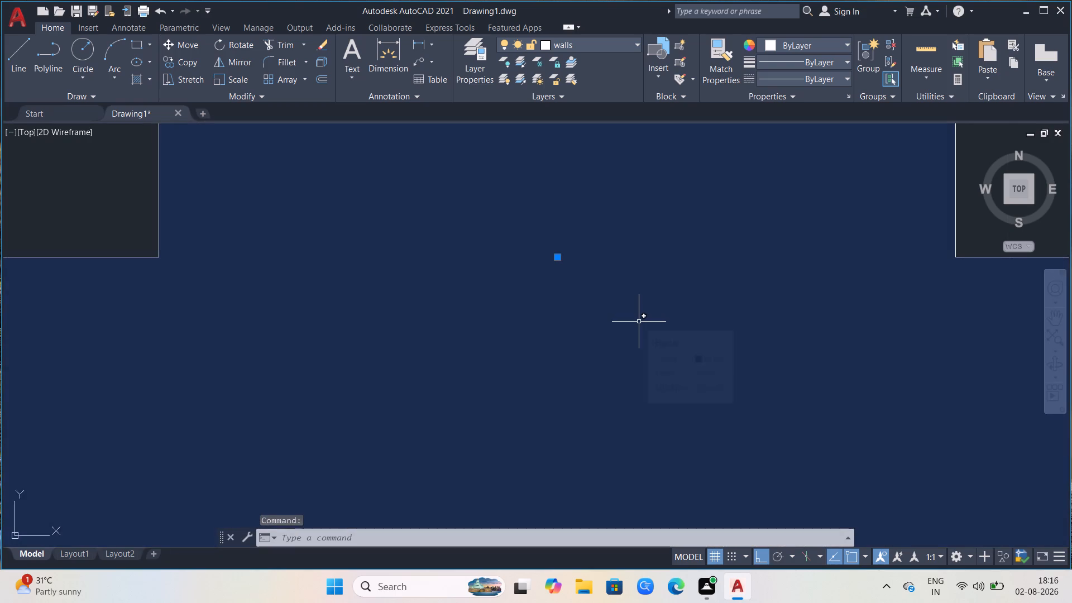
pyautogui.press('Delete')
pyautogui.scroll(-12, 595, 333)
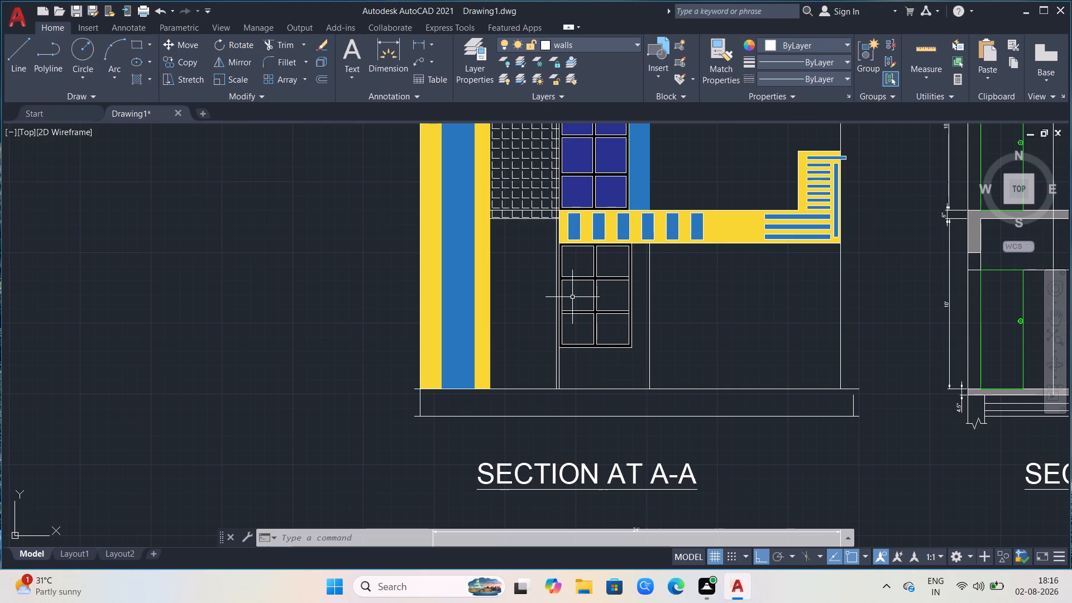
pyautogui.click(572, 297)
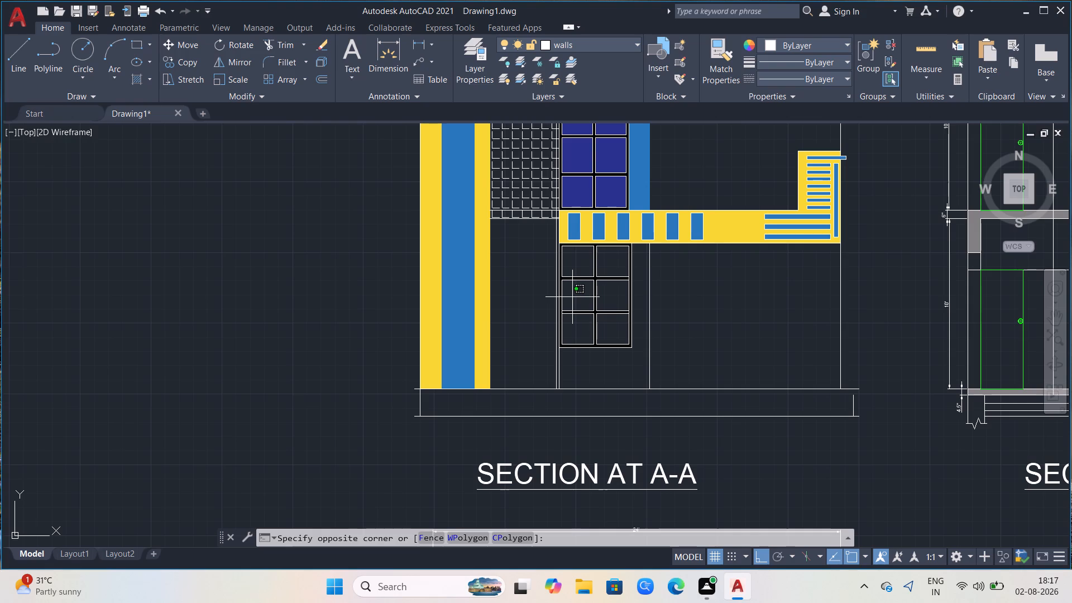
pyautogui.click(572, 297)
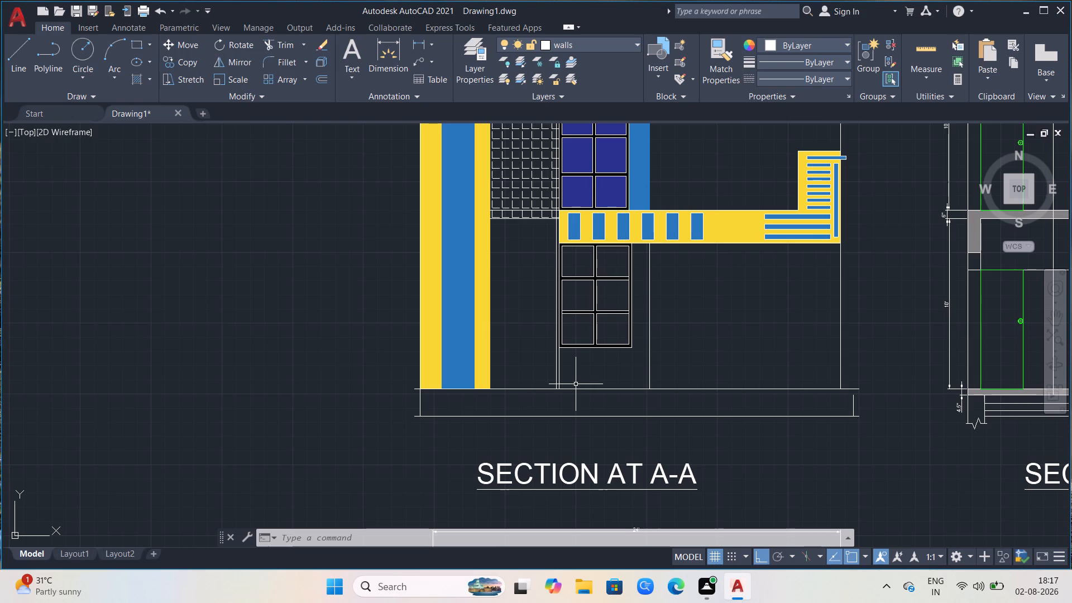
# Shift the upper window's solid blue pane hatch down over the lower window by its centre grip.
pyautogui.scroll(-1, 754, 312)
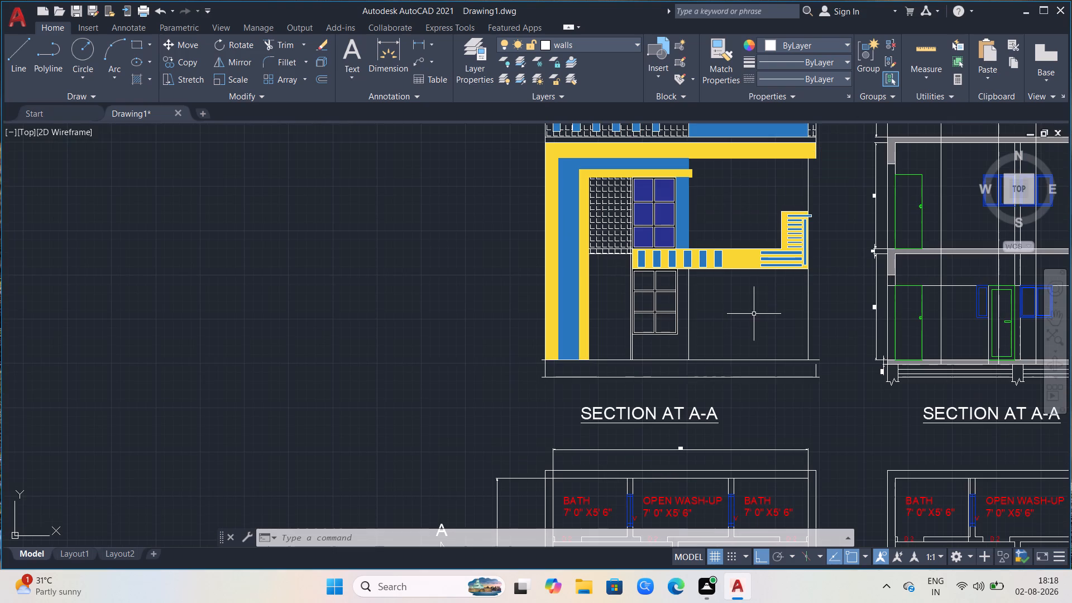
pyautogui.scroll(1, 774, 164)
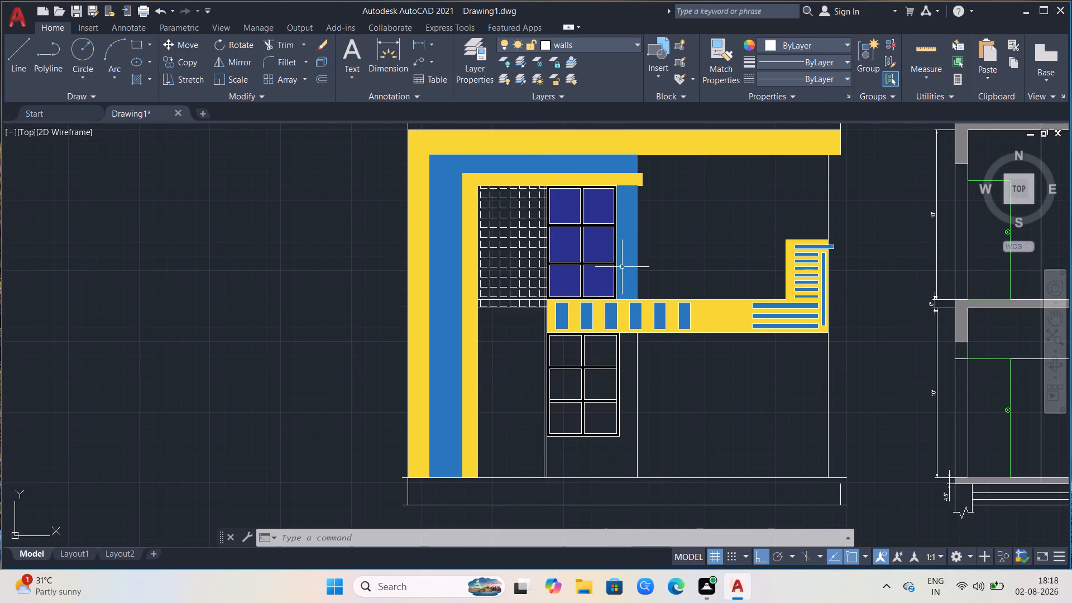
pyautogui.click(594, 250)
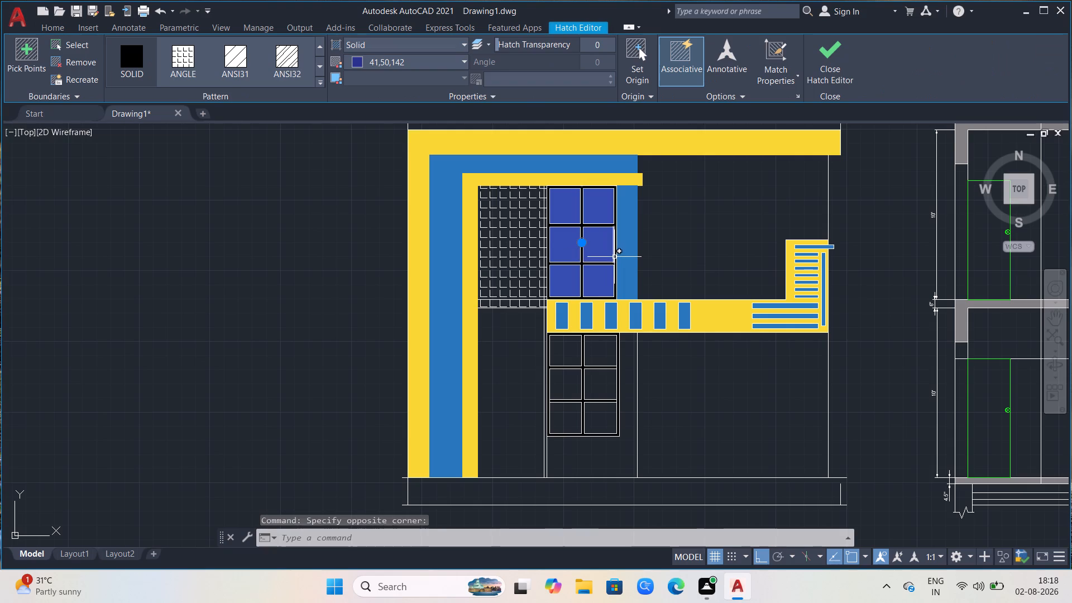
pyautogui.click(583, 245)
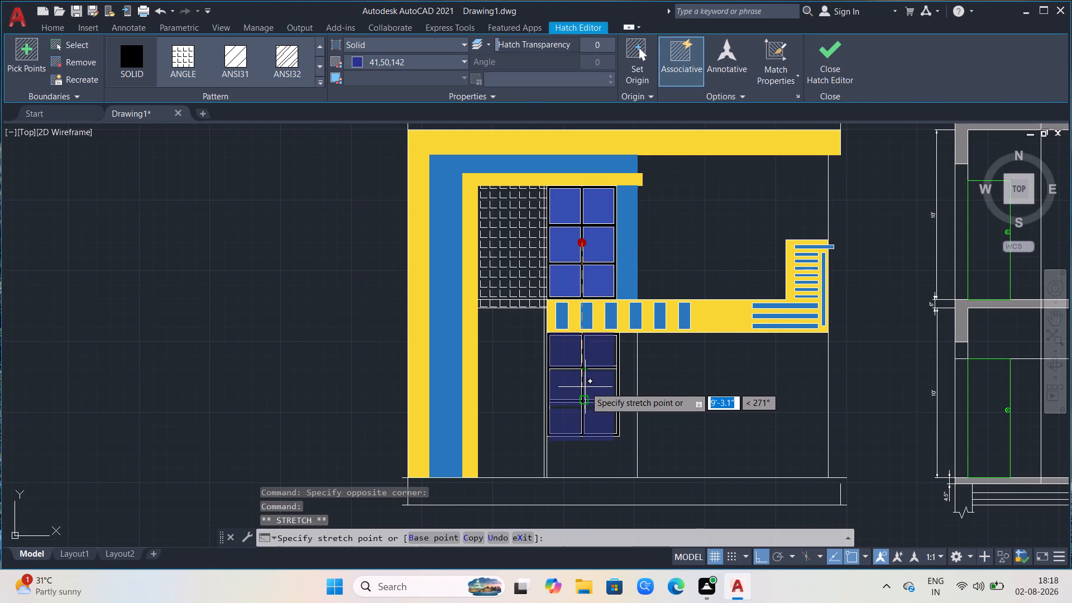
pyautogui.scroll(2, 585, 387)
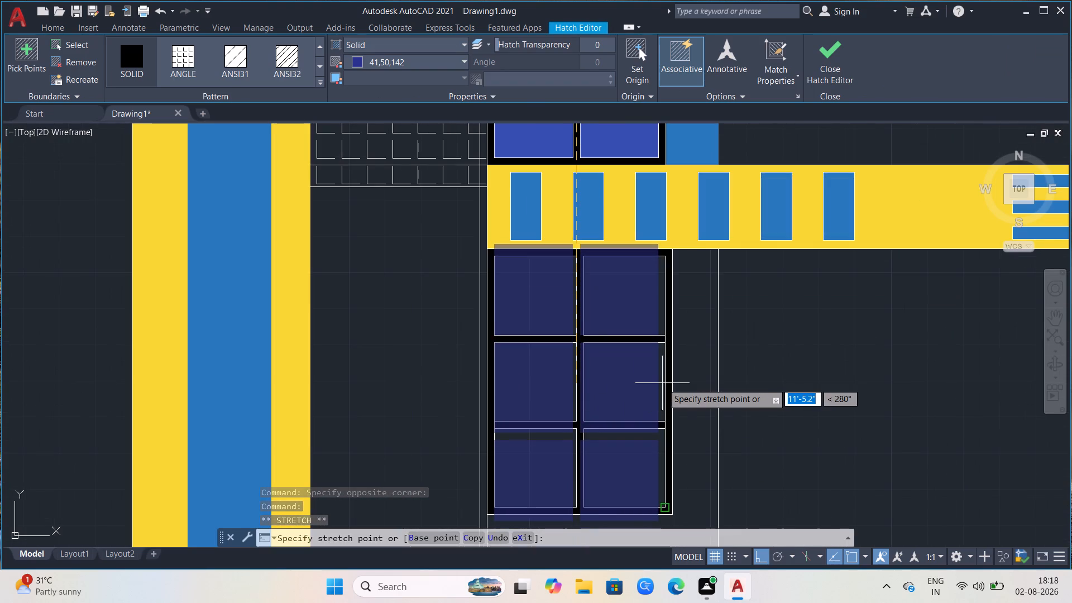
pyautogui.click(658, 437)
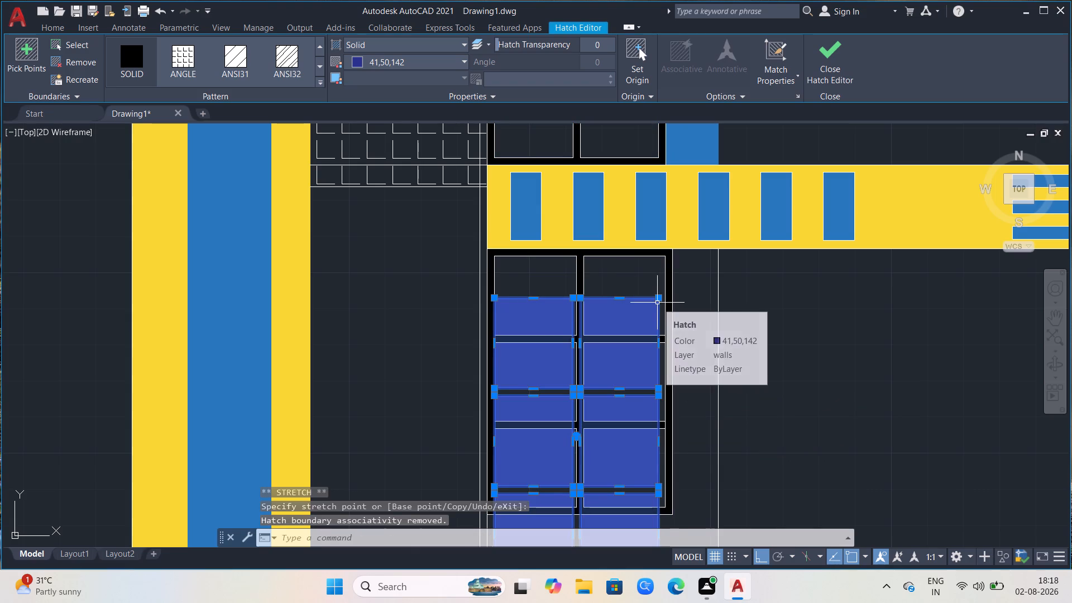
# Move the blue pane hatch from its top-right corner to the top-right corner of the lower window's upper right pane.
pyautogui.press('m')
pyautogui.press('Return')
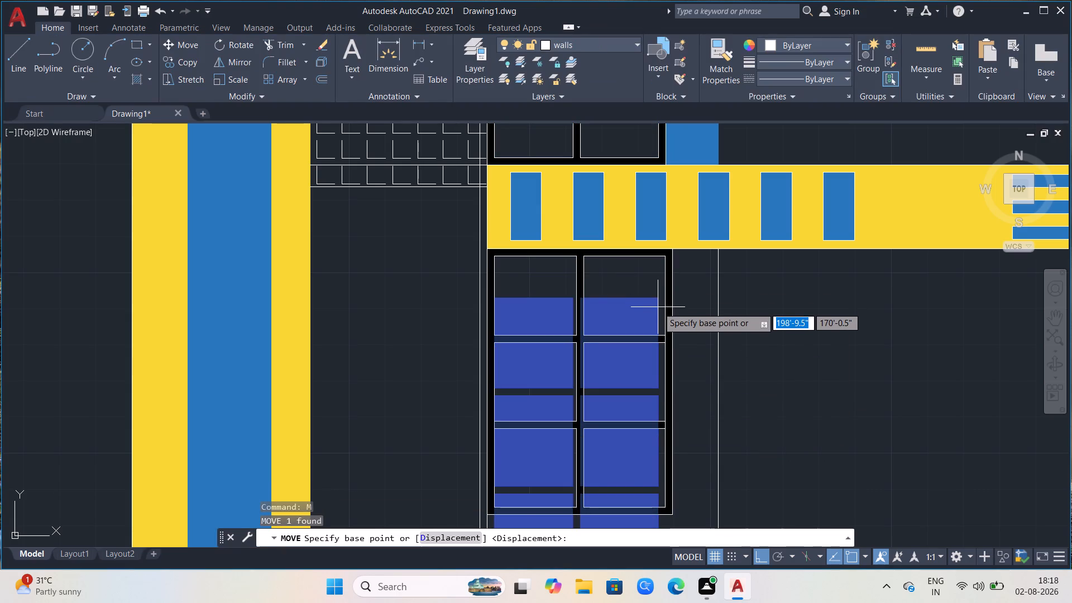
pyautogui.click(658, 299)
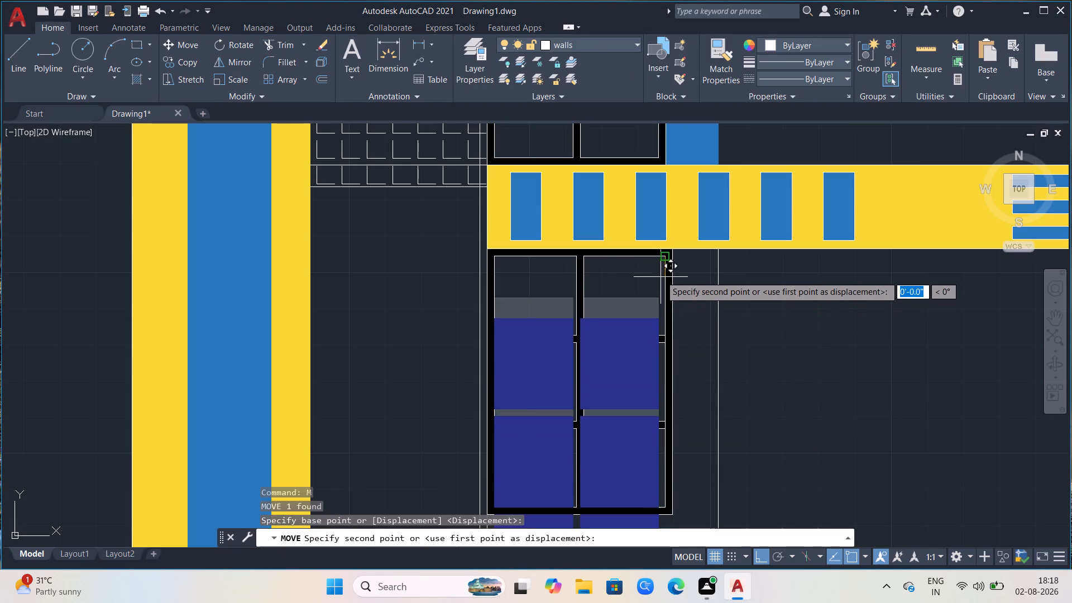
pyautogui.click(662, 257)
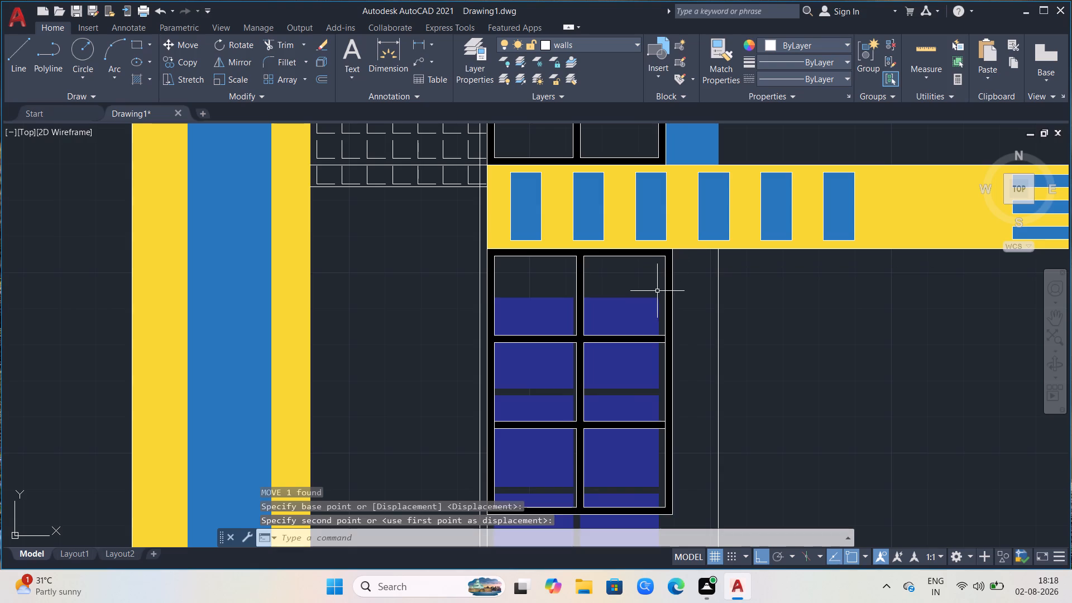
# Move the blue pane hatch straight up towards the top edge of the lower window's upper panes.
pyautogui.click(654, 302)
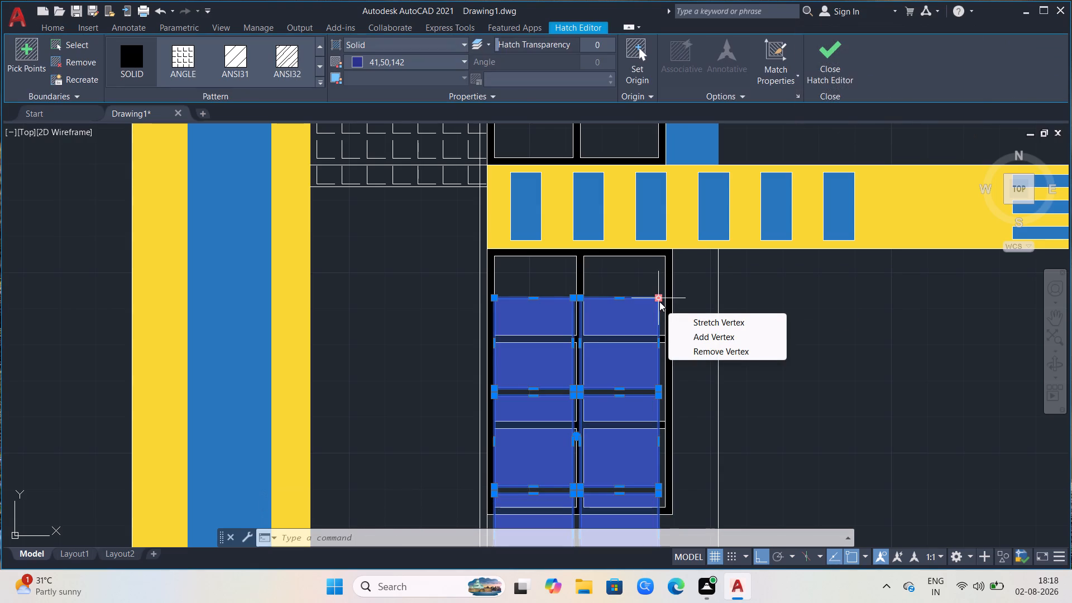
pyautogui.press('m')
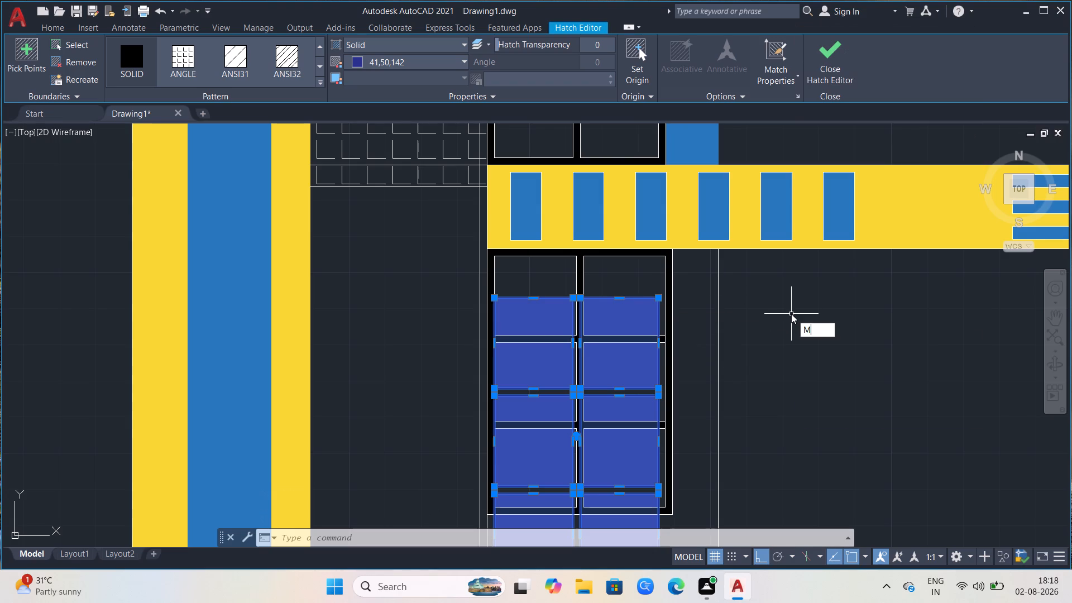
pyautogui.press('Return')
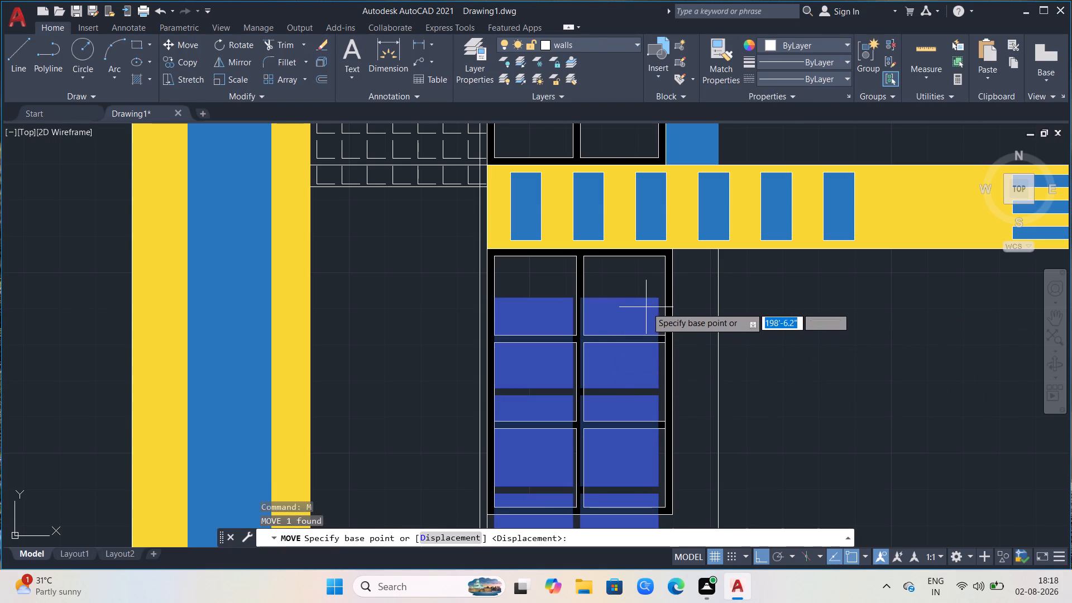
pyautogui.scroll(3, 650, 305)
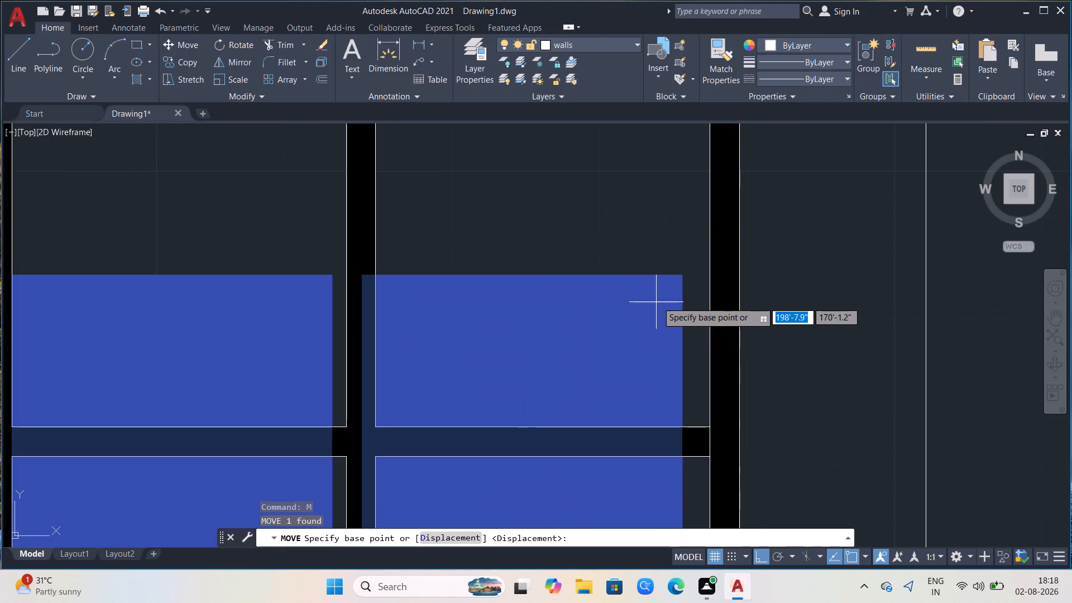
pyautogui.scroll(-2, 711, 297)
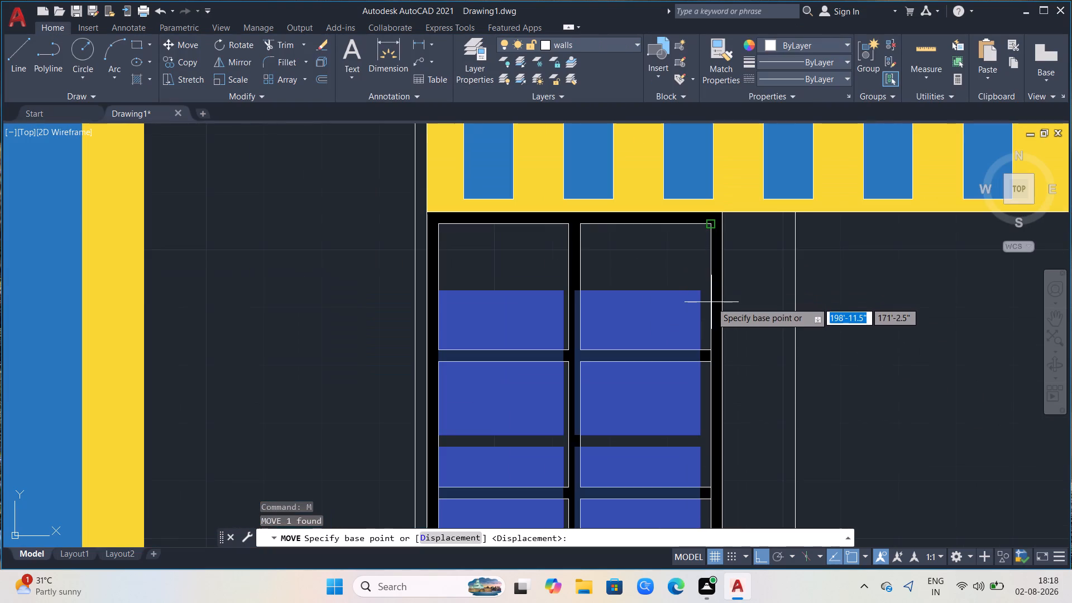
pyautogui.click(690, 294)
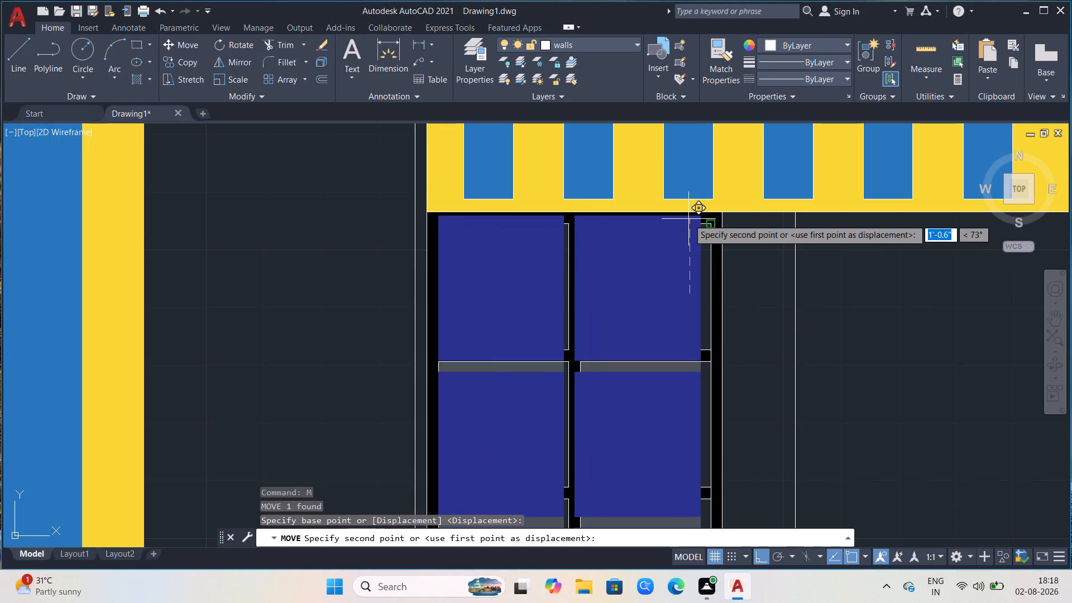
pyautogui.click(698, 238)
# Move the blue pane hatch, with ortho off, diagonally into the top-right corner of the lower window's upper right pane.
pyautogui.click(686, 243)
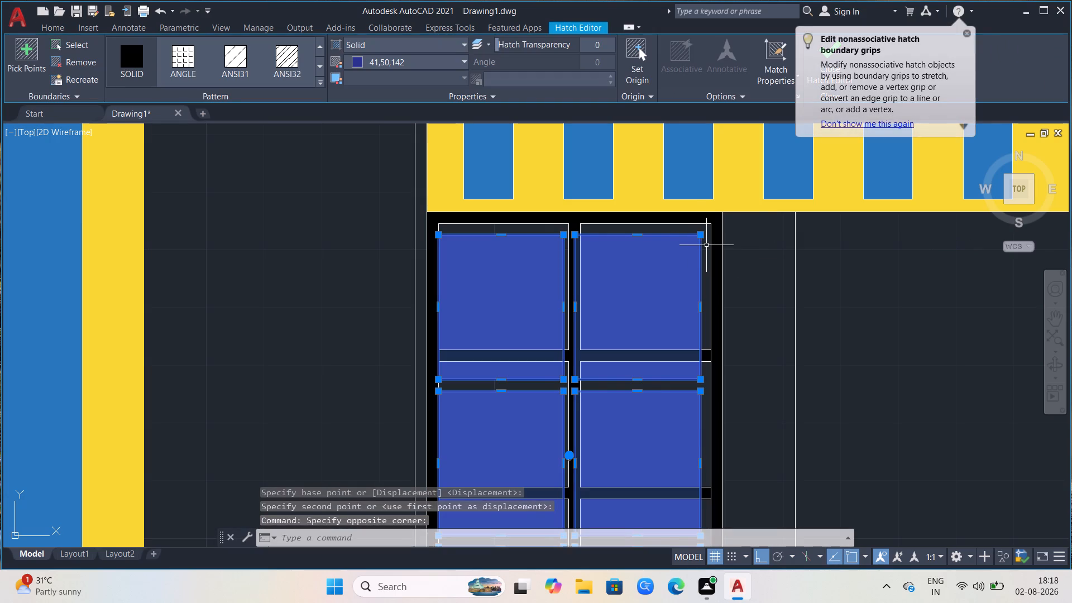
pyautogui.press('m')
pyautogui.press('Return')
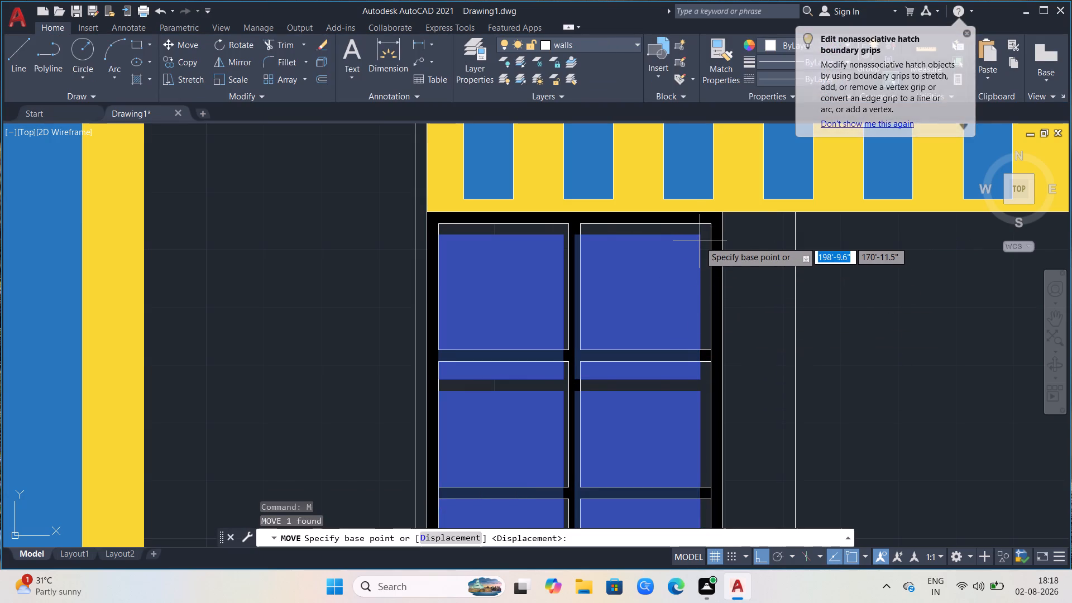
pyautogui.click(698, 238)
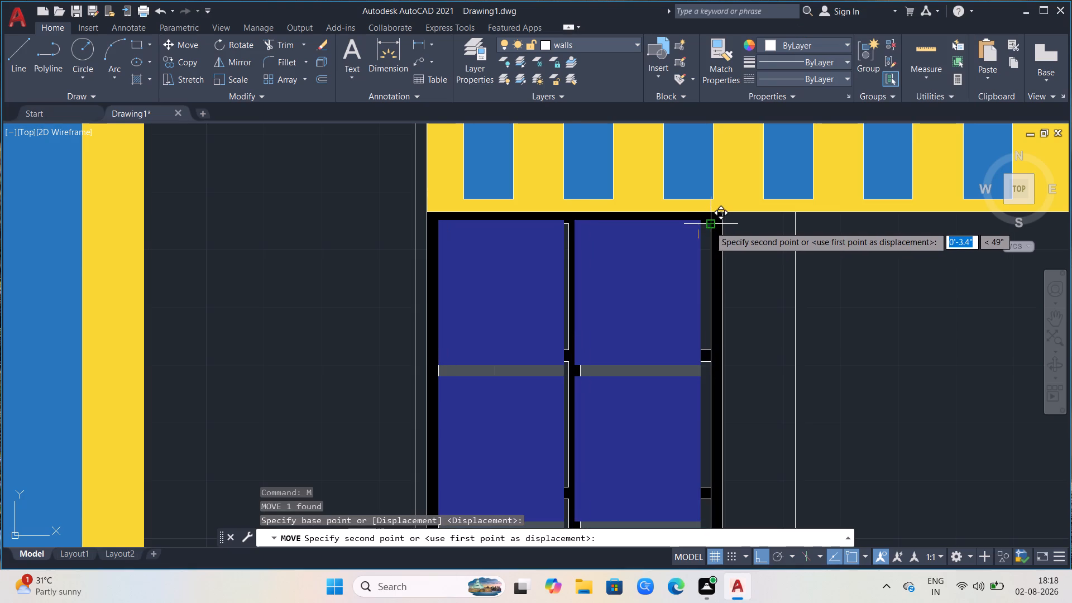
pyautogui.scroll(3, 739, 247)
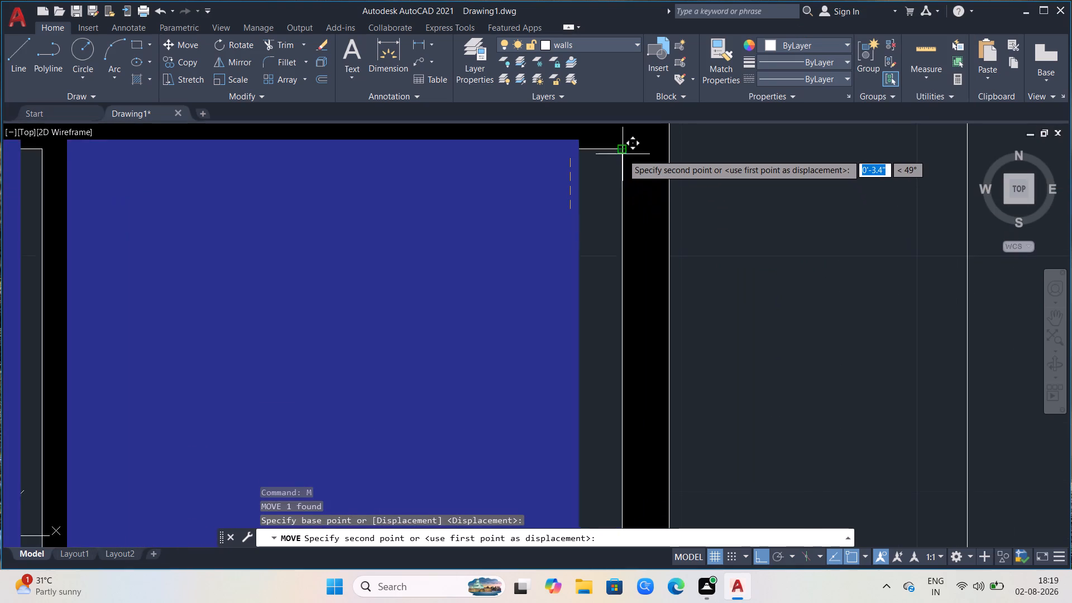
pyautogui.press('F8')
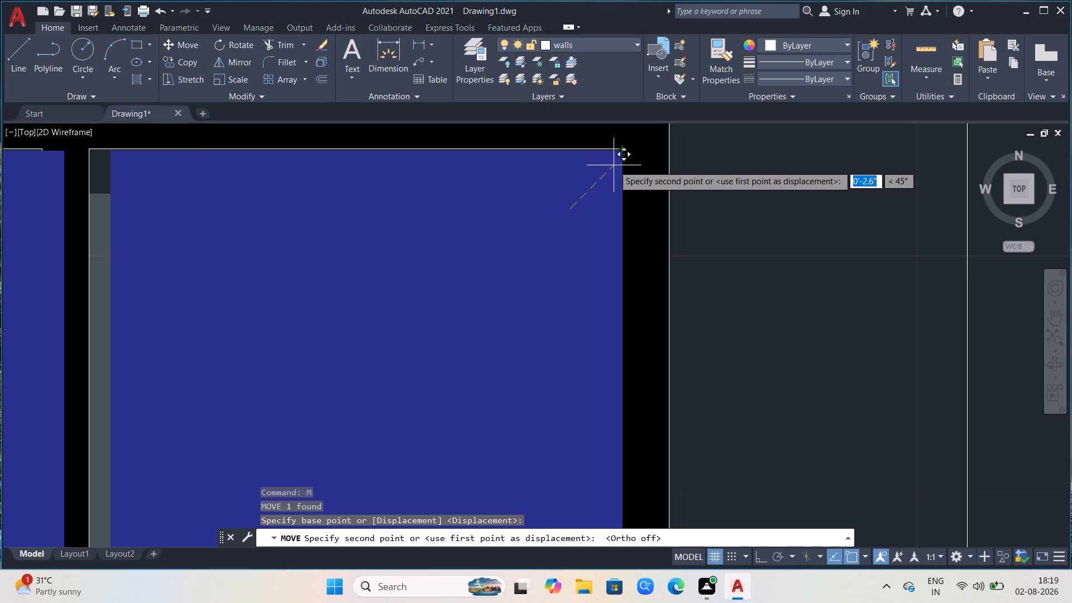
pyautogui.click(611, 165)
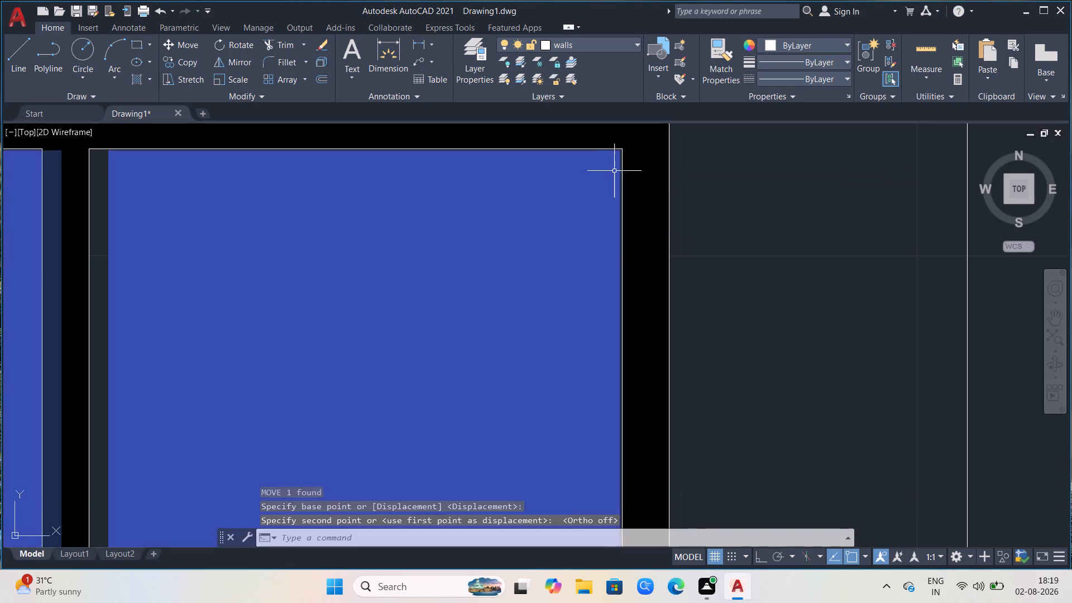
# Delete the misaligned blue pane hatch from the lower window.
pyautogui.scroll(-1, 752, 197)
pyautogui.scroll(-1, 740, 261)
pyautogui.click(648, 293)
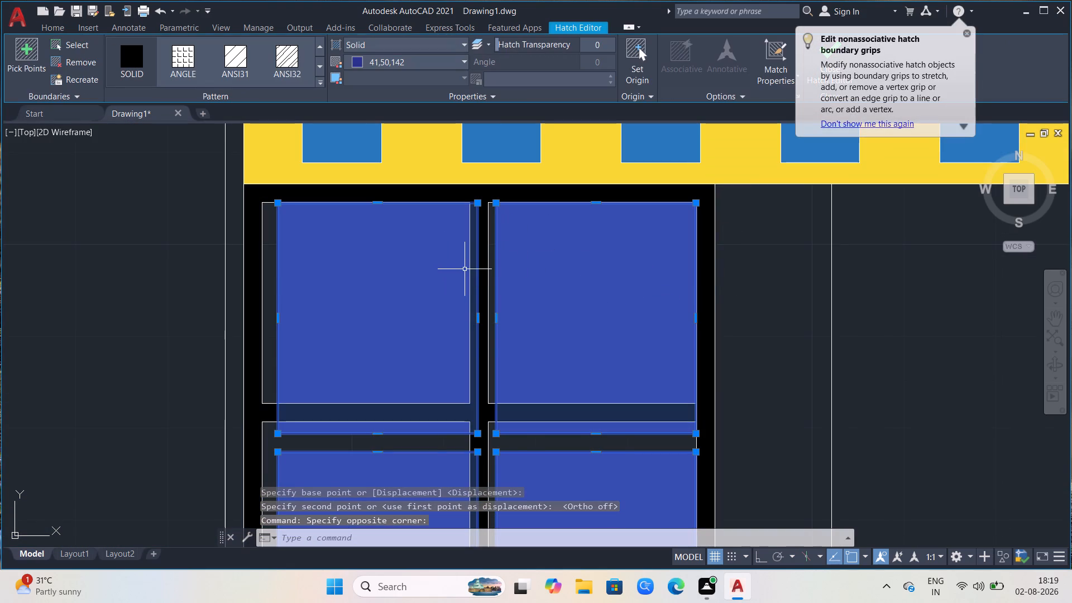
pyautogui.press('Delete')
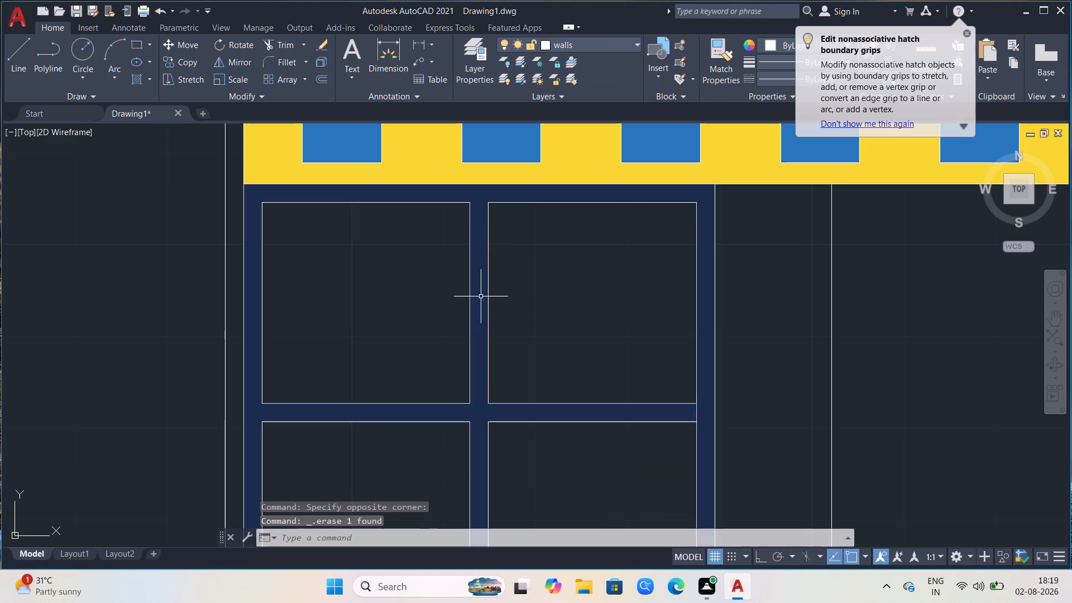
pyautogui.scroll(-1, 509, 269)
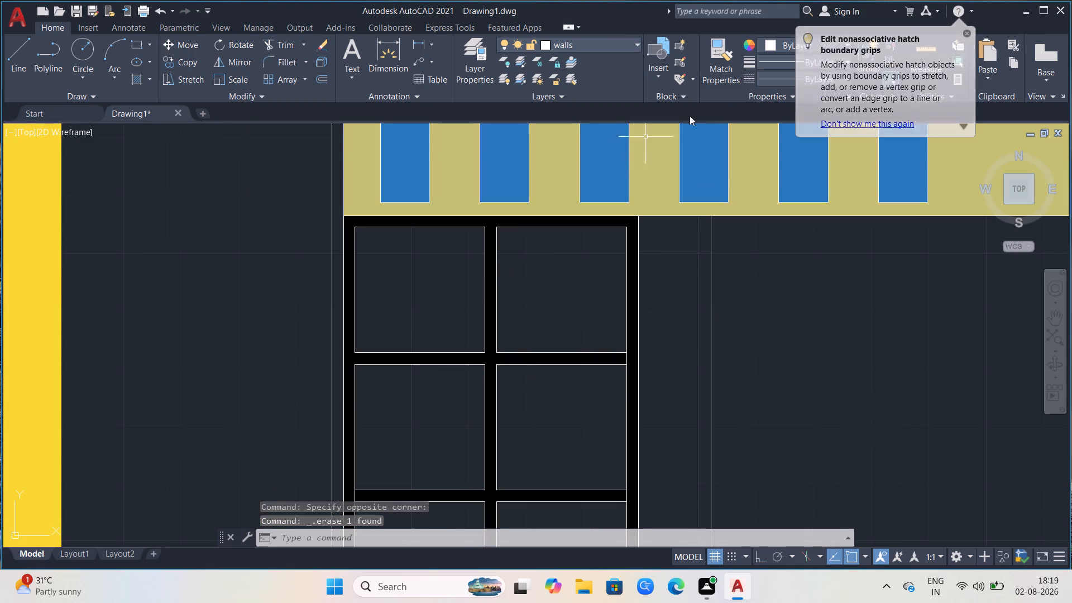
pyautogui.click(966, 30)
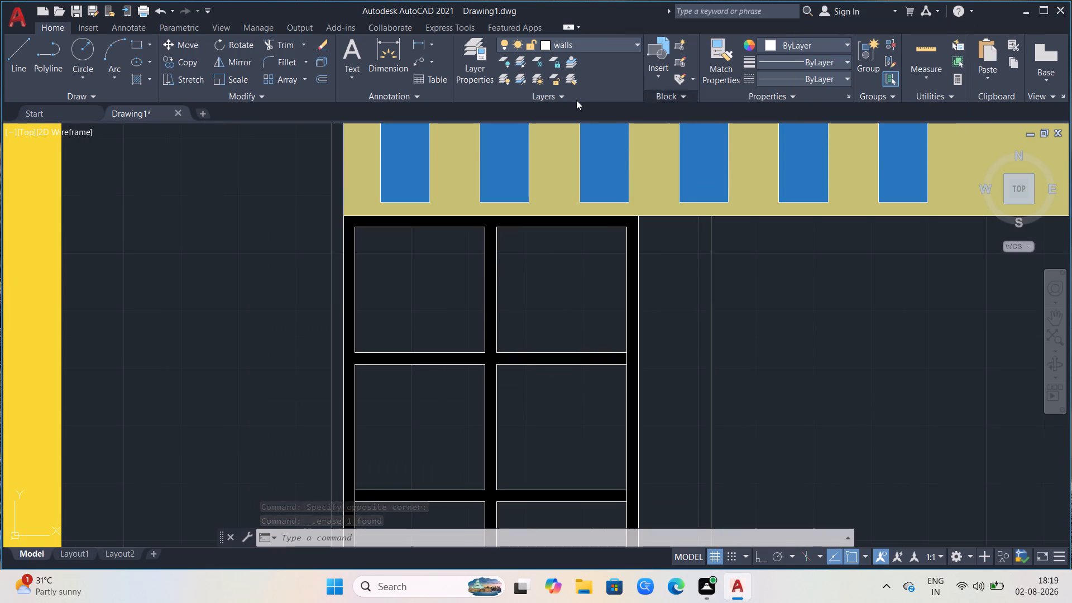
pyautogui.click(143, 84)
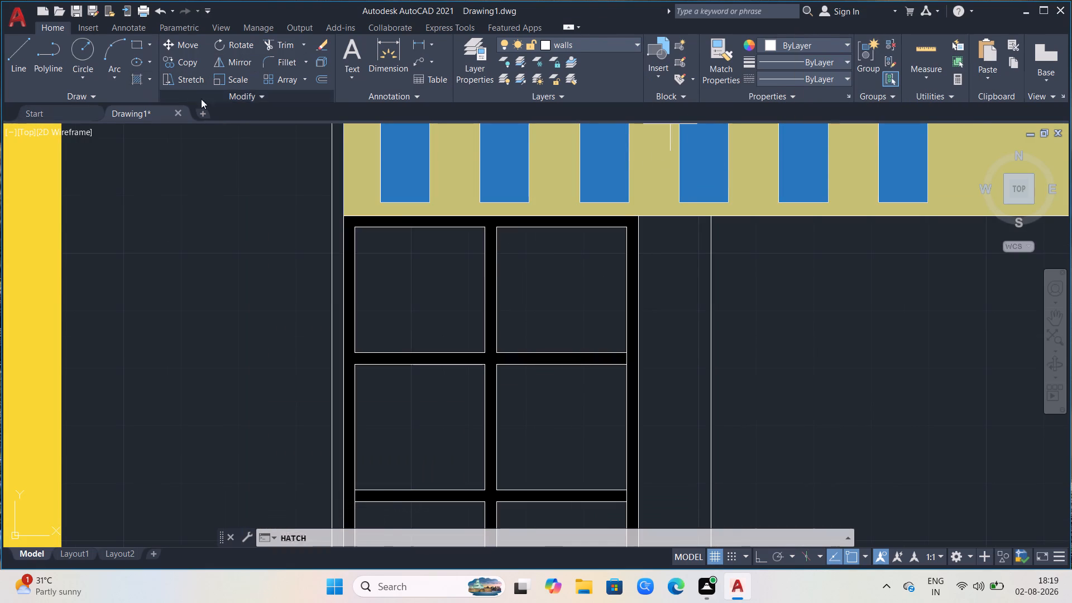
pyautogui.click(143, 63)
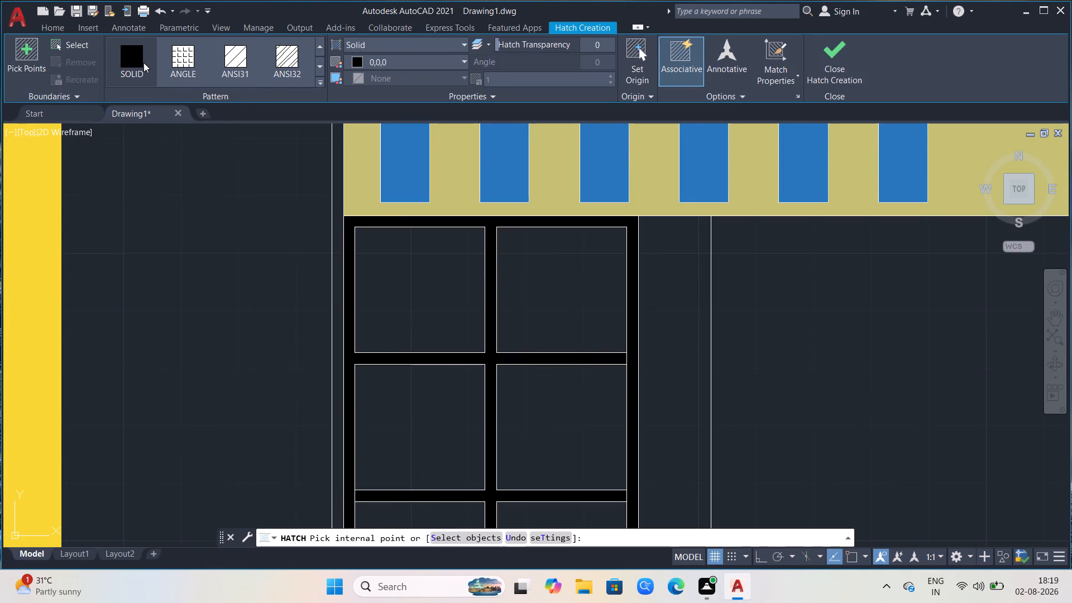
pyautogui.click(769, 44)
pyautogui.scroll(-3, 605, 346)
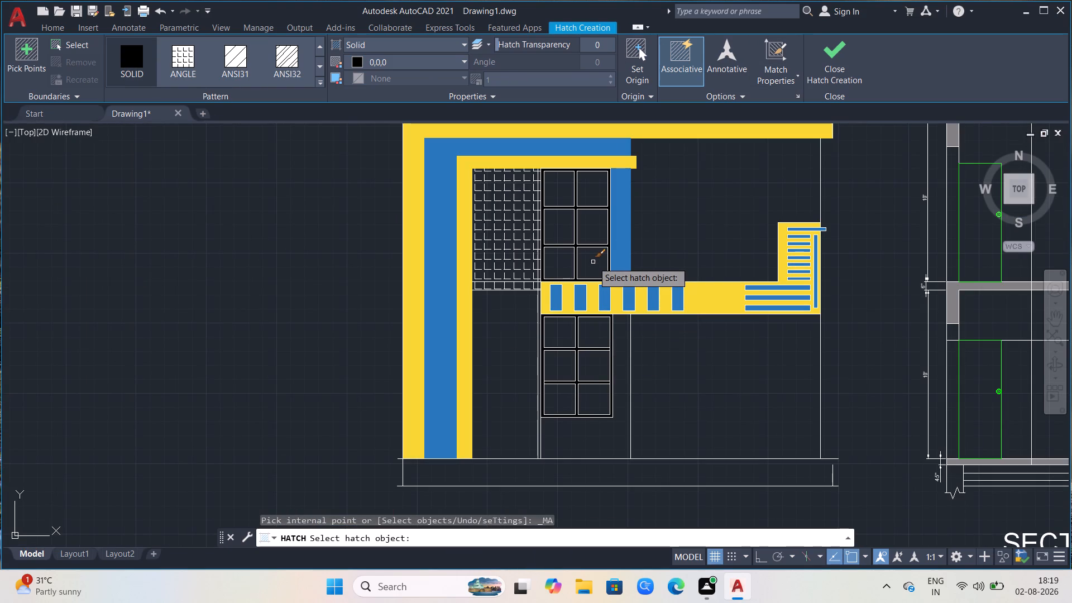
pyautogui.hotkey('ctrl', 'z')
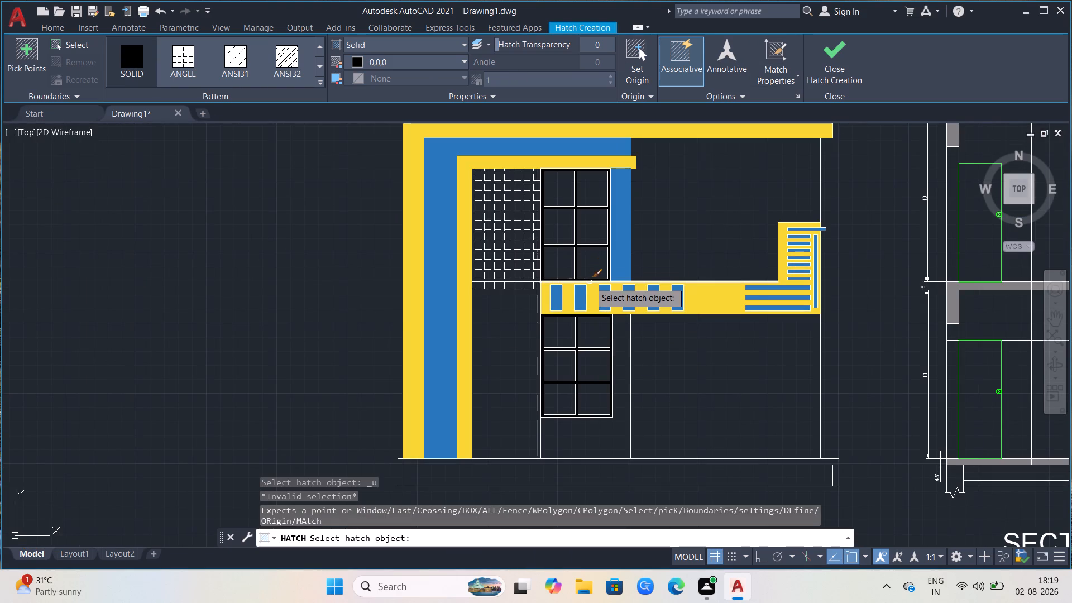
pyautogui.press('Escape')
# Undo the erasure, the successive moves and the grip shift of the blue pane hatch.
pyautogui.hotkey('ctrl', 'z')
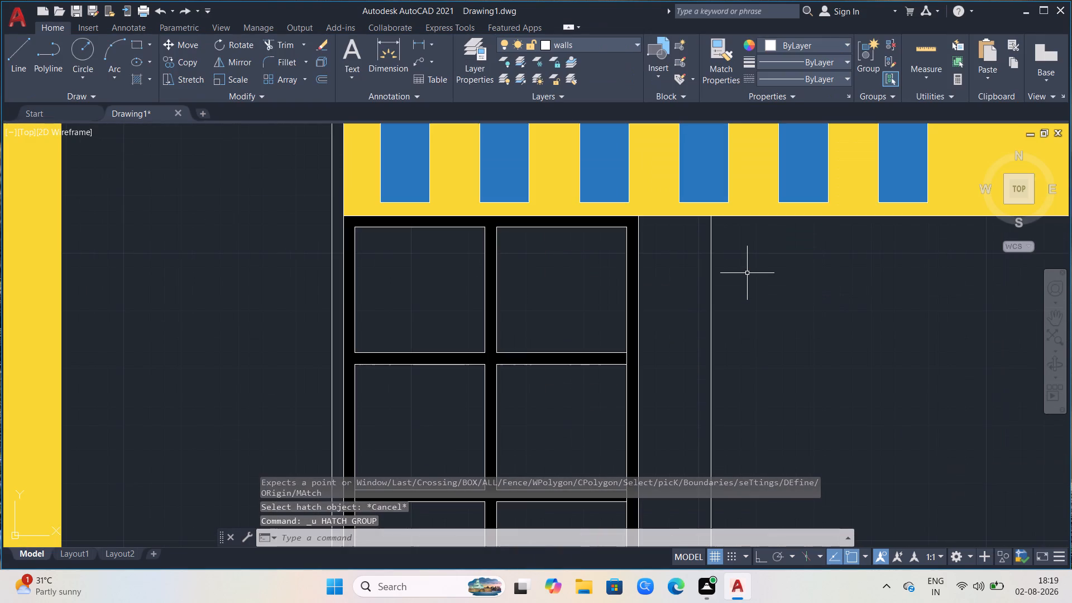
pyautogui.hotkey('ctrl', 'z')
pyautogui.hotkey('ctrl', 'z')
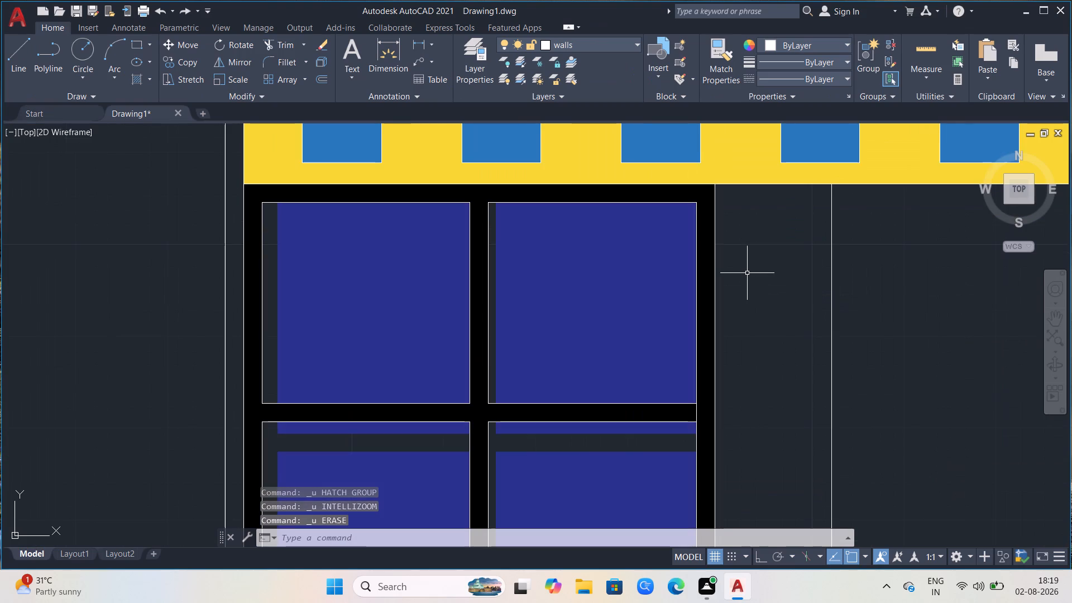
pyautogui.hotkey('ctrl', 'z')
pyautogui.hotkey('ctrl', 'z')
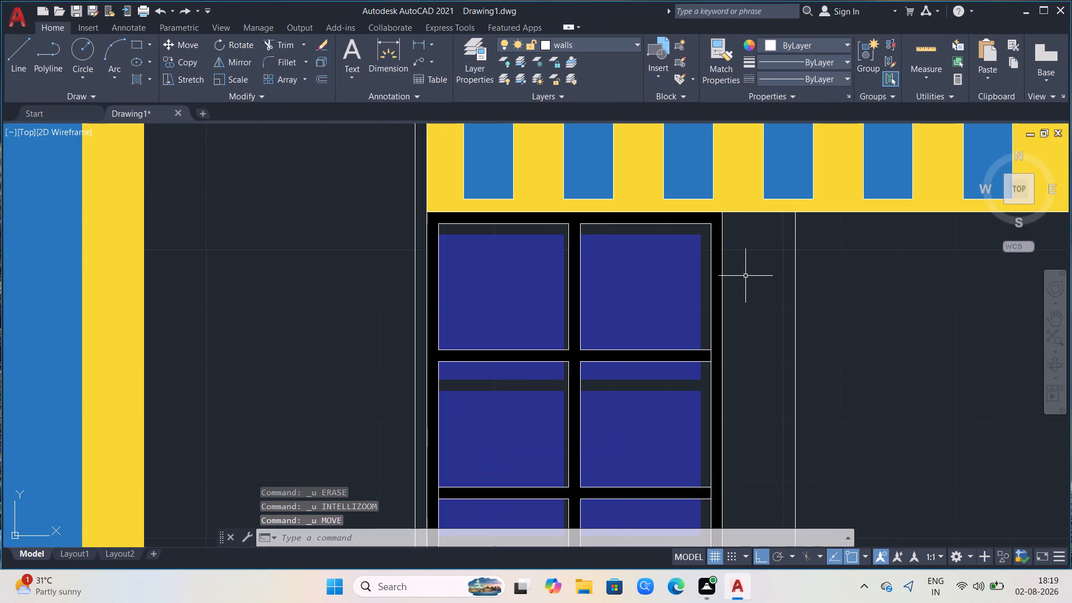
pyautogui.hotkey('ctrl', 'z')
pyautogui.hotkey('ctrl', 'z')
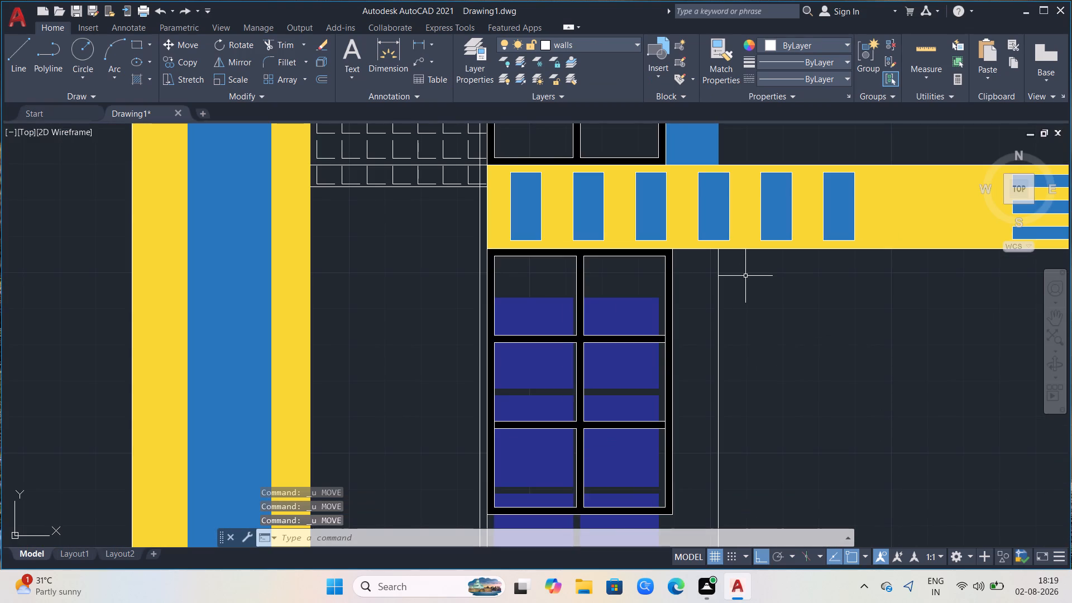
pyautogui.hotkey('ctrl', 'z')
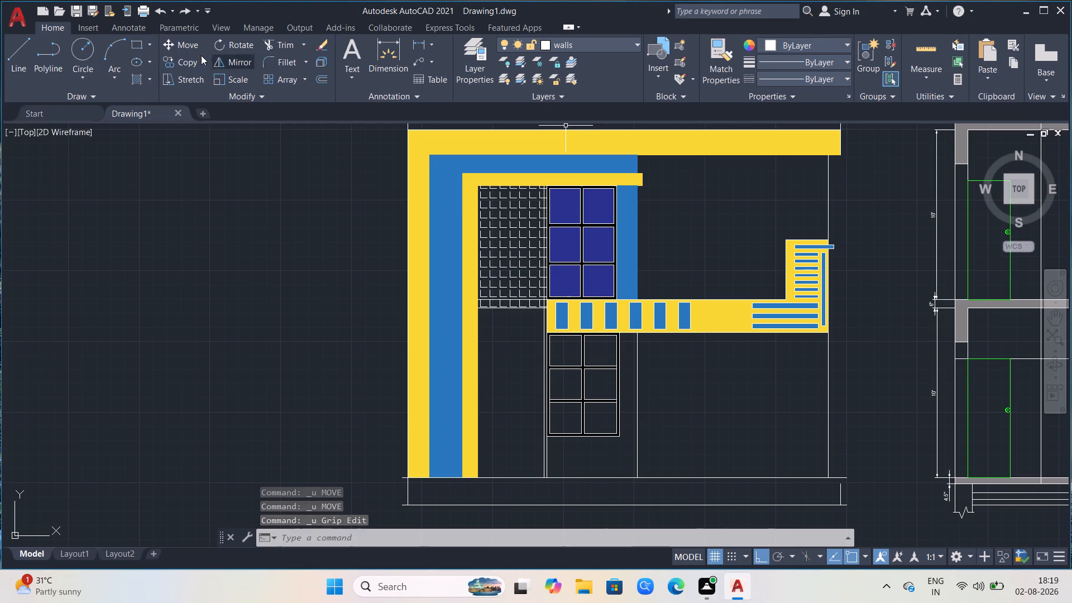
# Hatch all six panes of the lower window with the solid blue 41,50,142 fill matched from the upper window's panes.
pyautogui.click(138, 75)
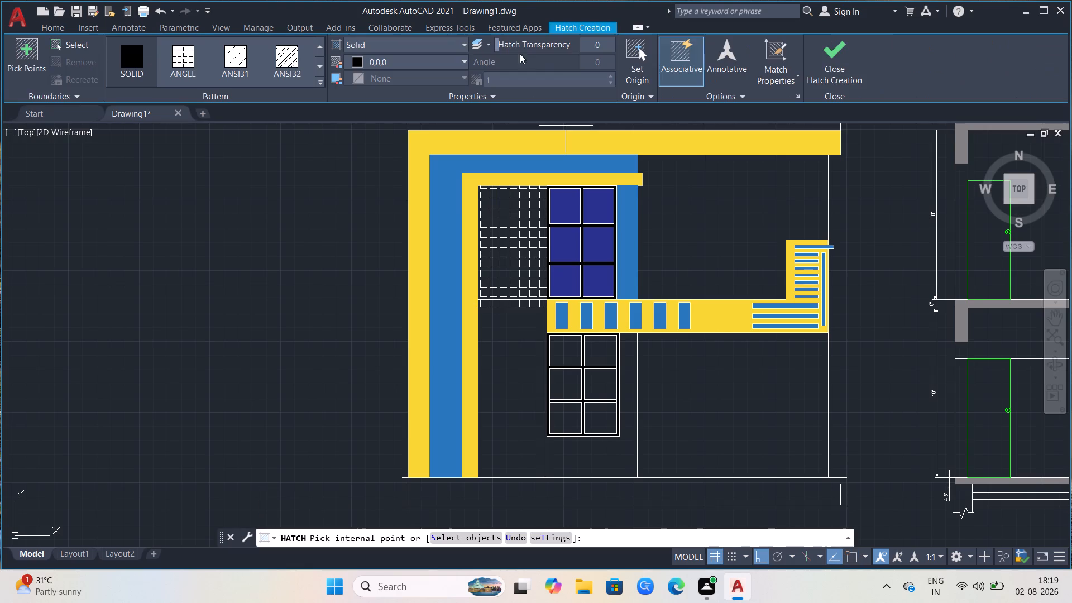
pyautogui.click(758, 46)
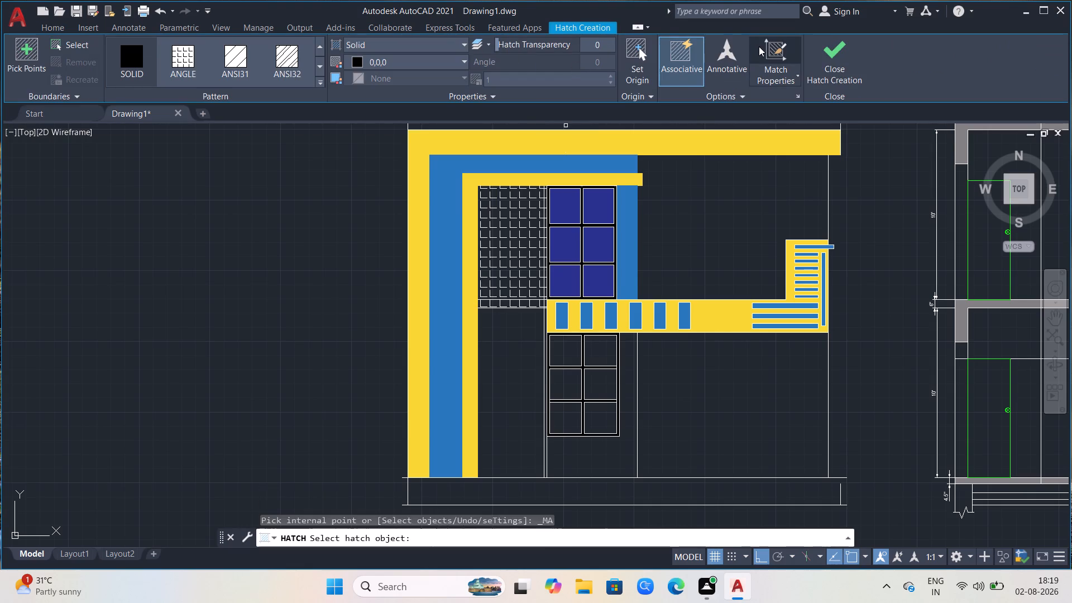
pyautogui.click(595, 276)
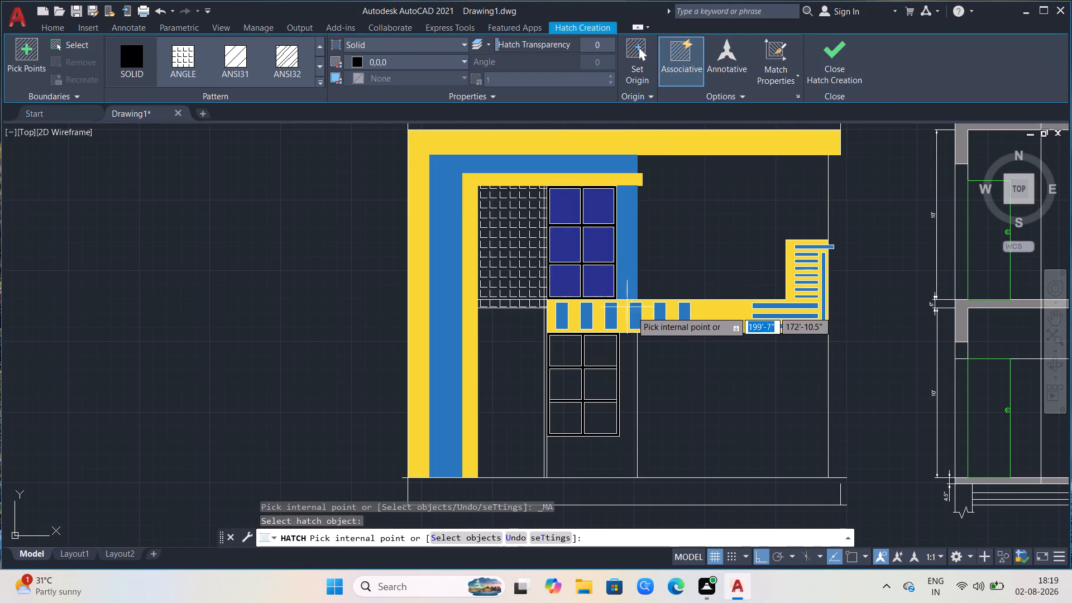
pyautogui.click(606, 346)
pyautogui.click(614, 389)
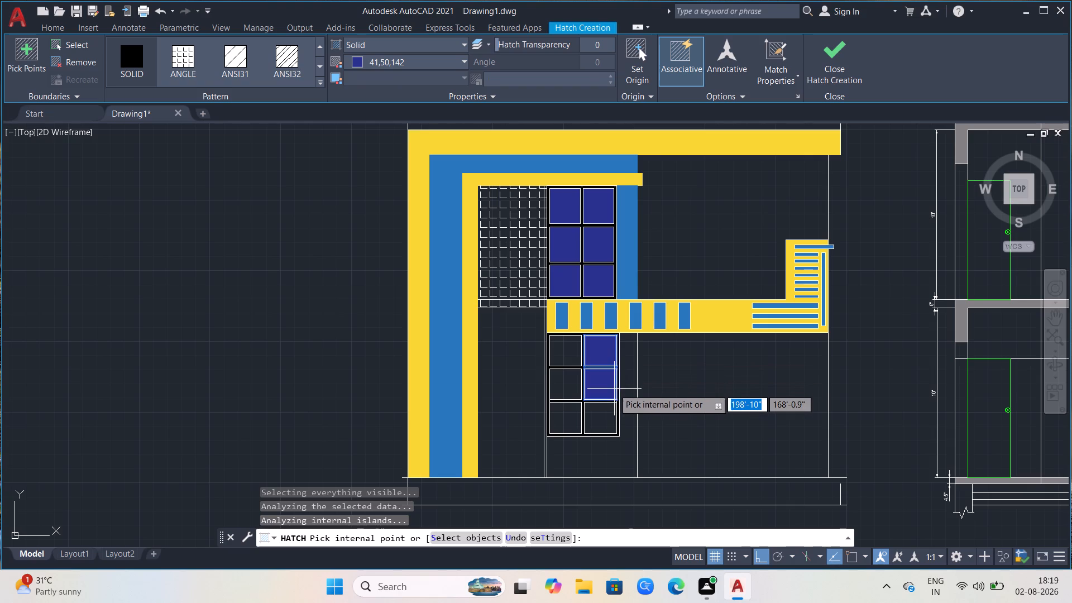
pyautogui.click(605, 421)
pyautogui.click(571, 421)
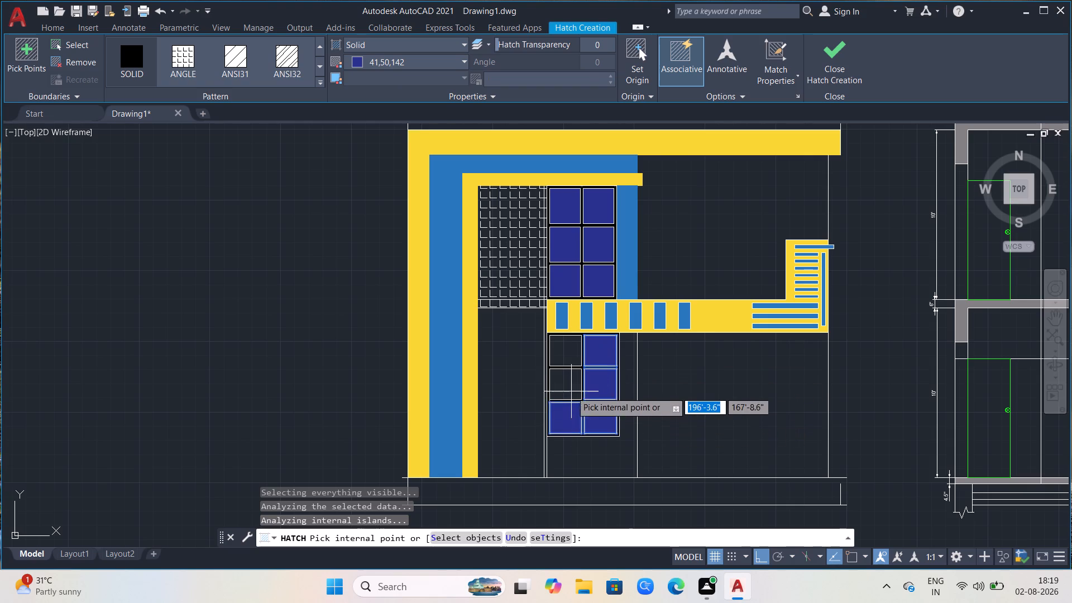
pyautogui.click(568, 381)
pyautogui.click(567, 347)
pyautogui.scroll(-2, 706, 403)
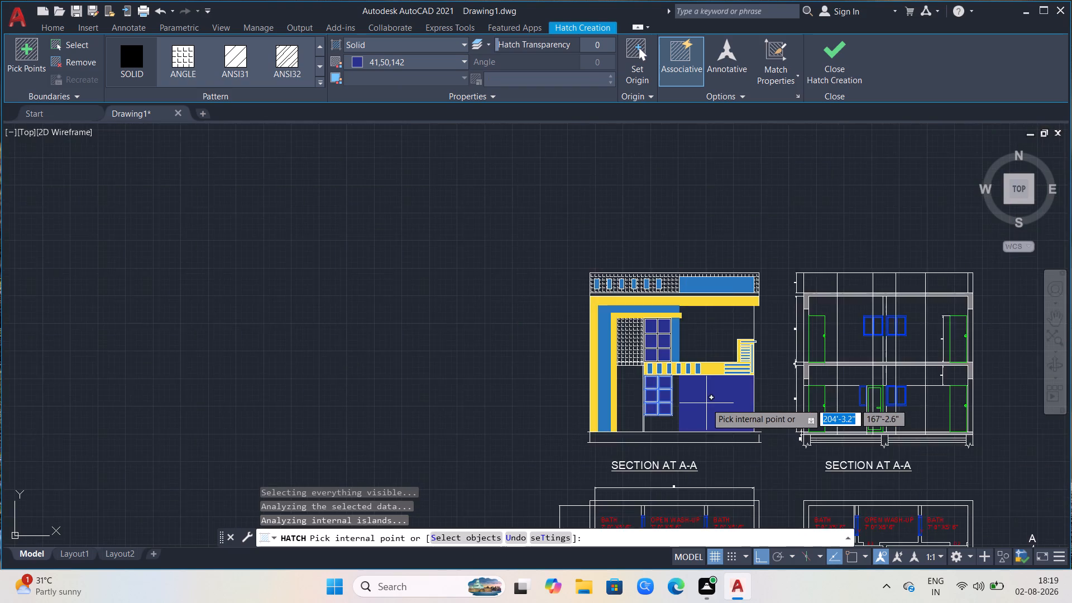
pyautogui.scroll(3, 707, 404)
pyautogui.press('Escape')
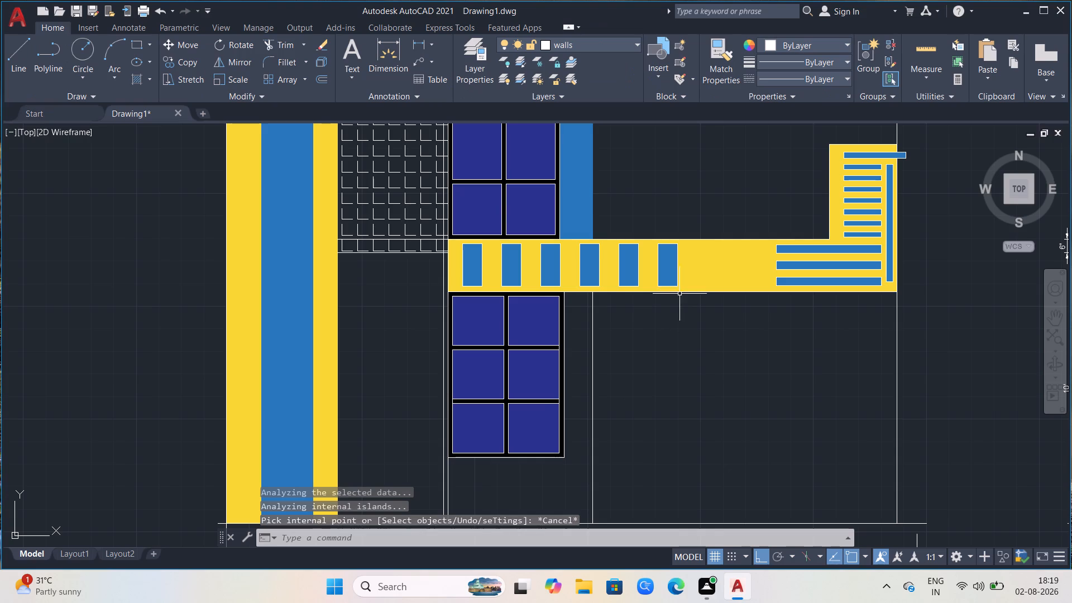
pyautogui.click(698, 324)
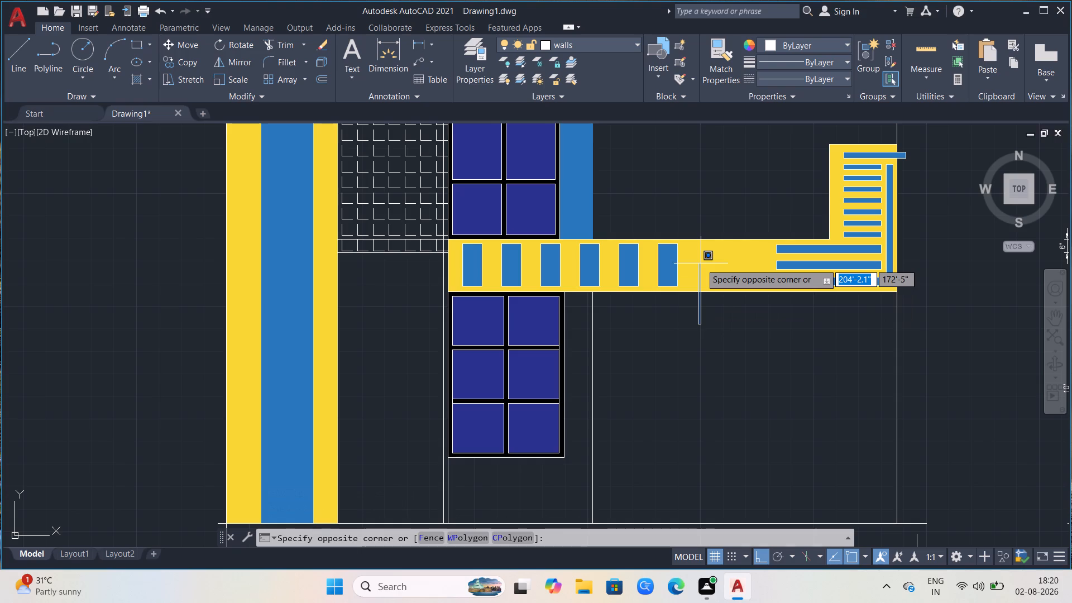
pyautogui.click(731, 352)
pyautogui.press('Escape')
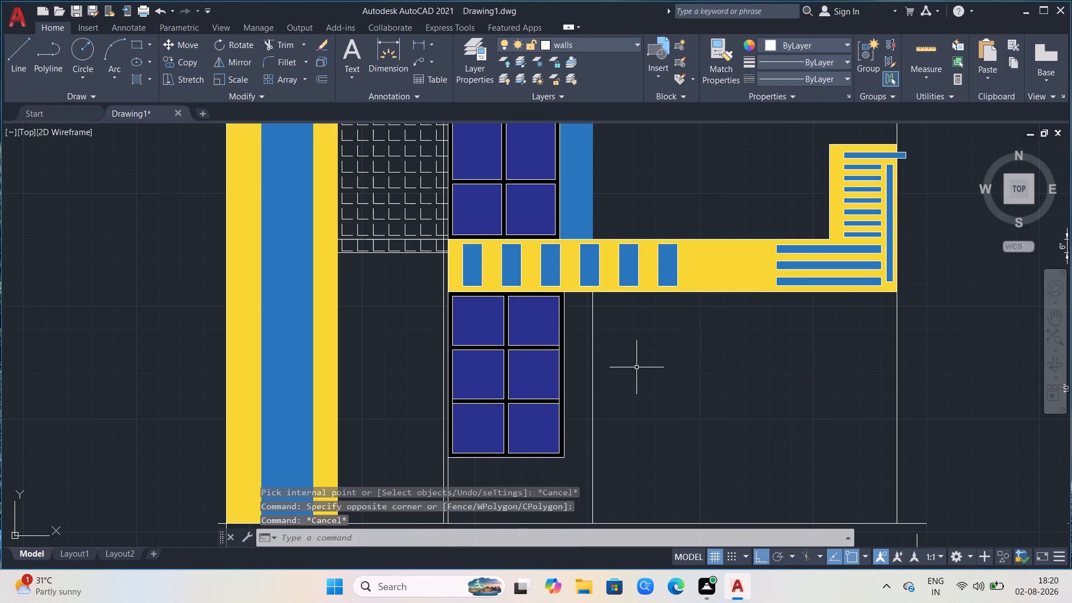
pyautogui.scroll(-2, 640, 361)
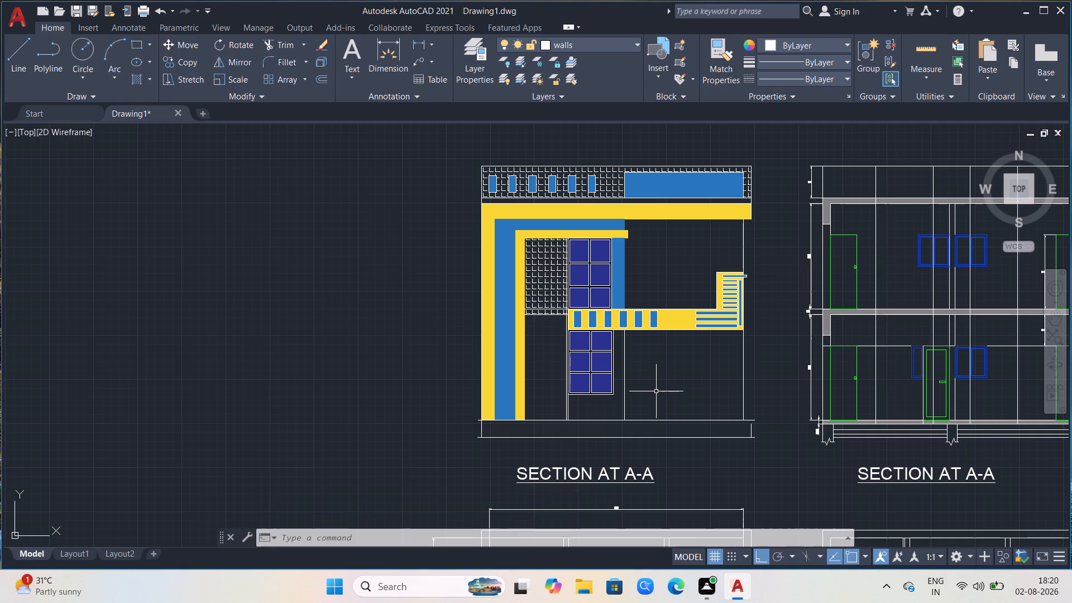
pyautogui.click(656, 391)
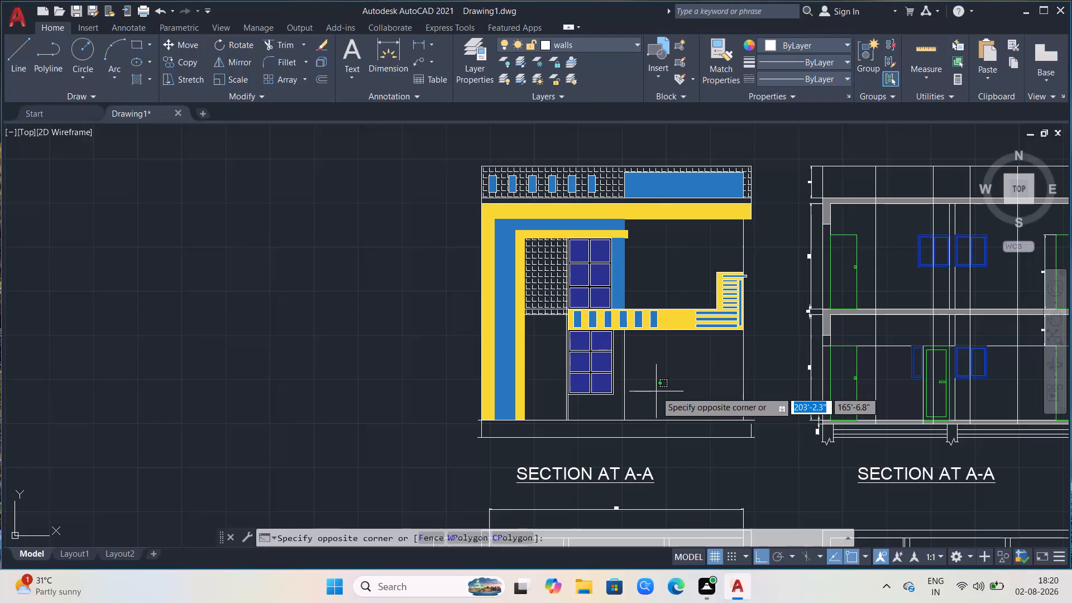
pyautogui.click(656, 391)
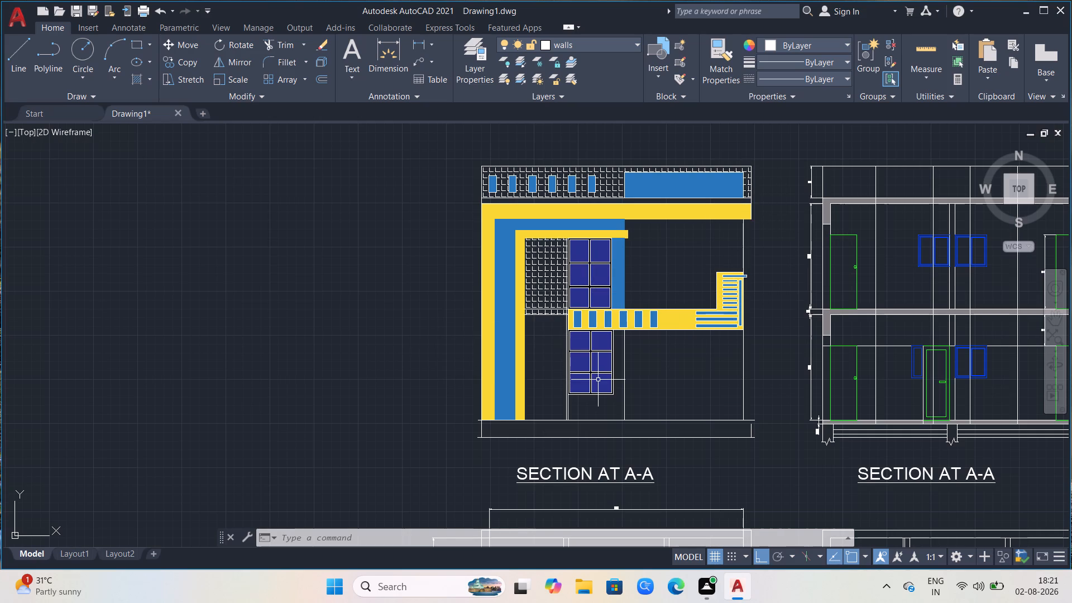
# Copy the top long horizontal bar outline in the yellow band to three stacked positions below the lower window, with ortho off.
pyautogui.scroll(1, 677, 433)
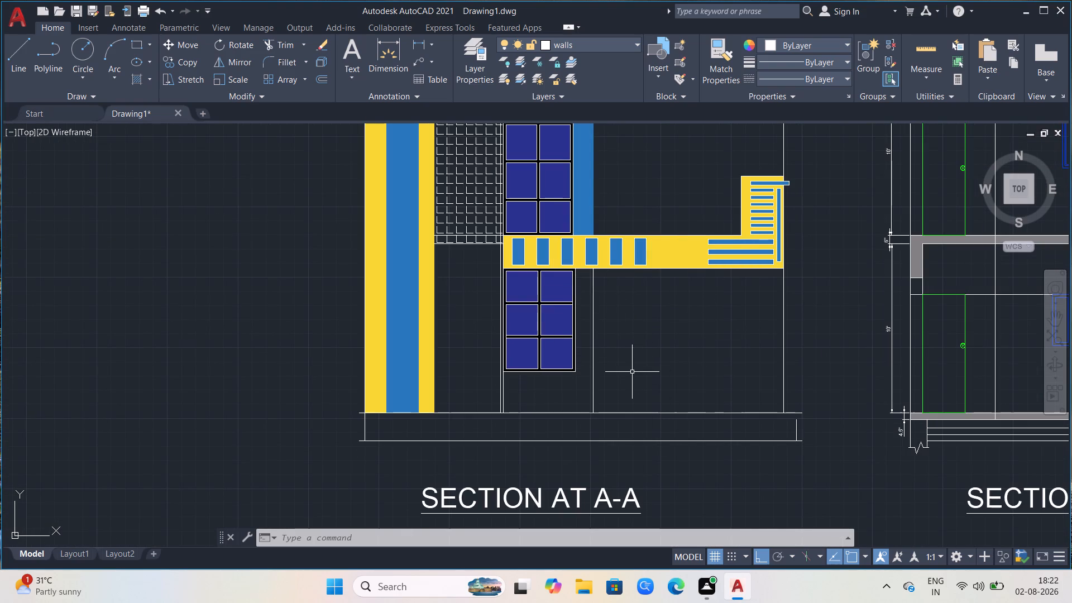
pyautogui.click(710, 242)
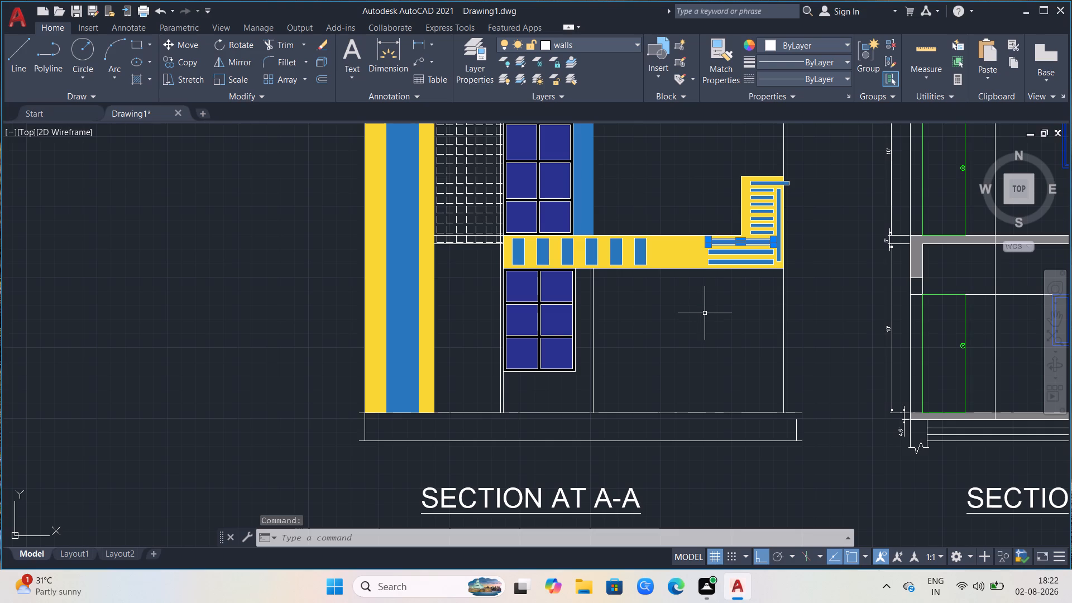
pyautogui.write('CO')
pyautogui.press('Return')
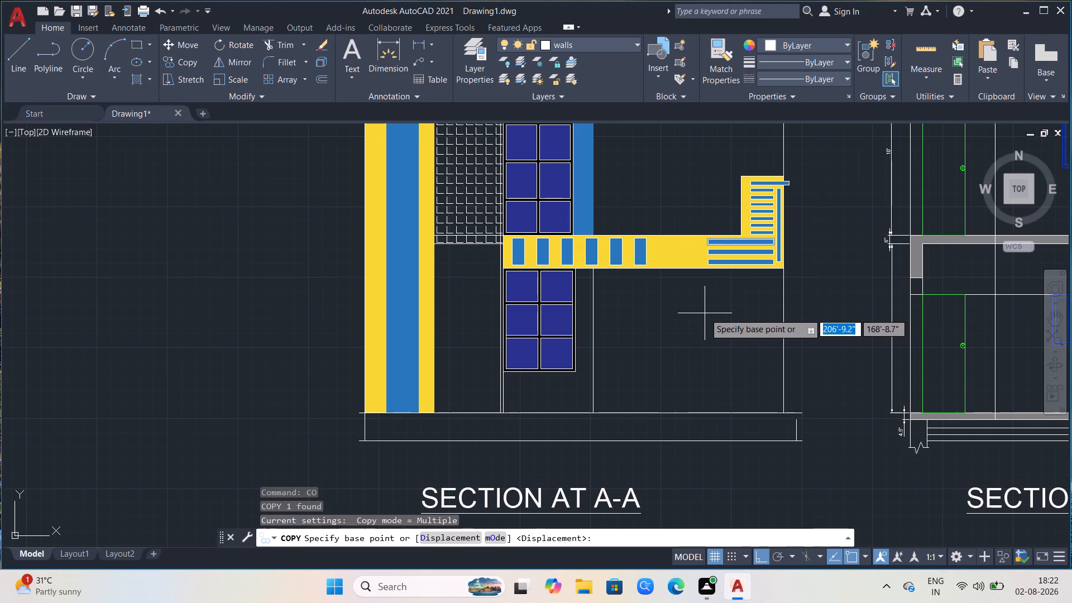
pyautogui.scroll(3, 707, 296)
pyautogui.scroll(-2, 711, 198)
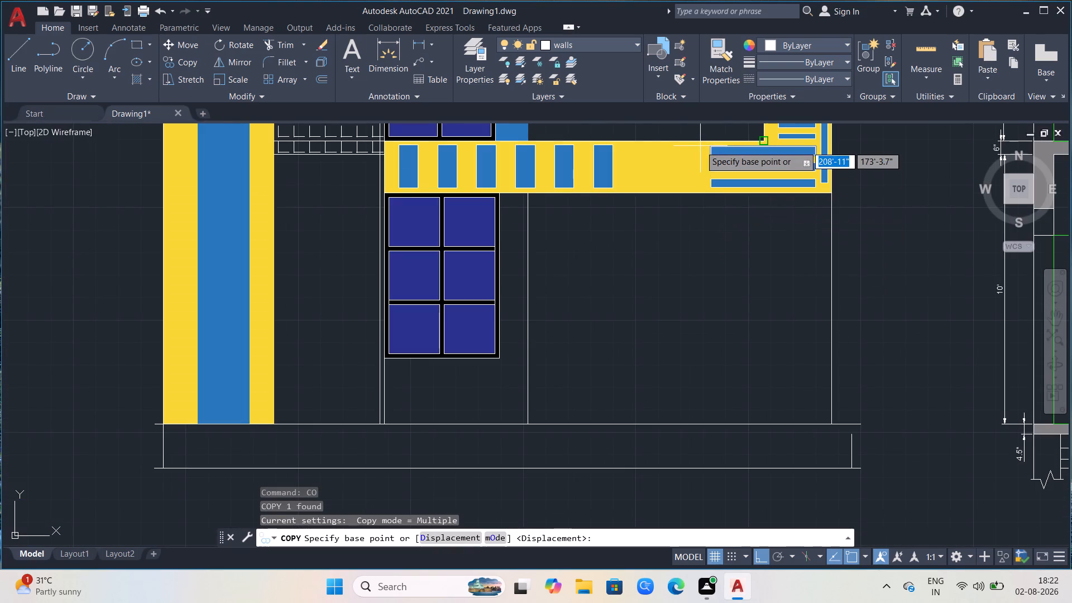
pyautogui.click(707, 155)
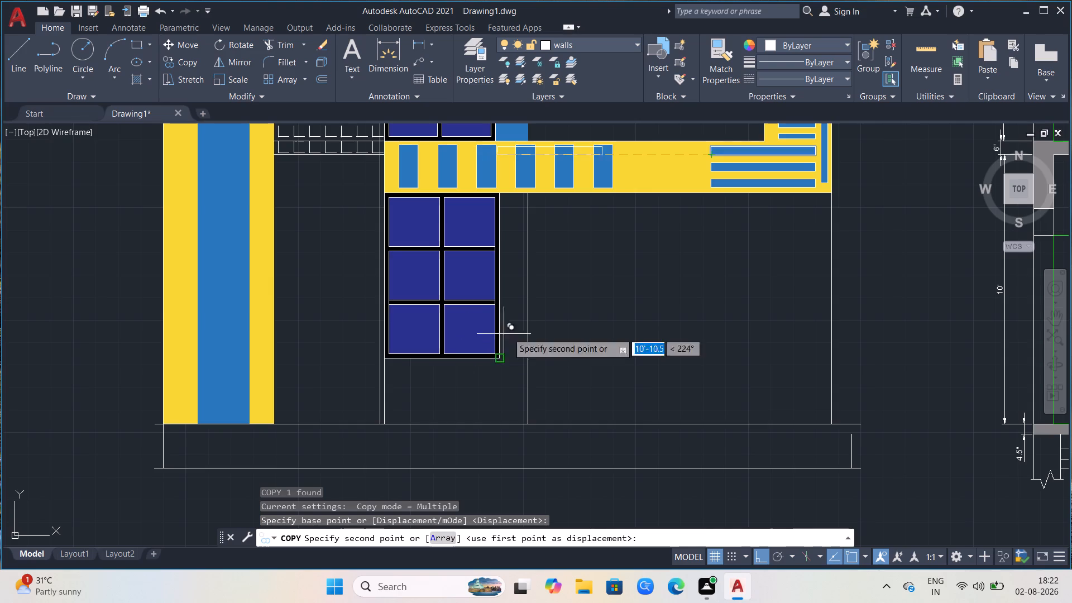
pyautogui.press('F8')
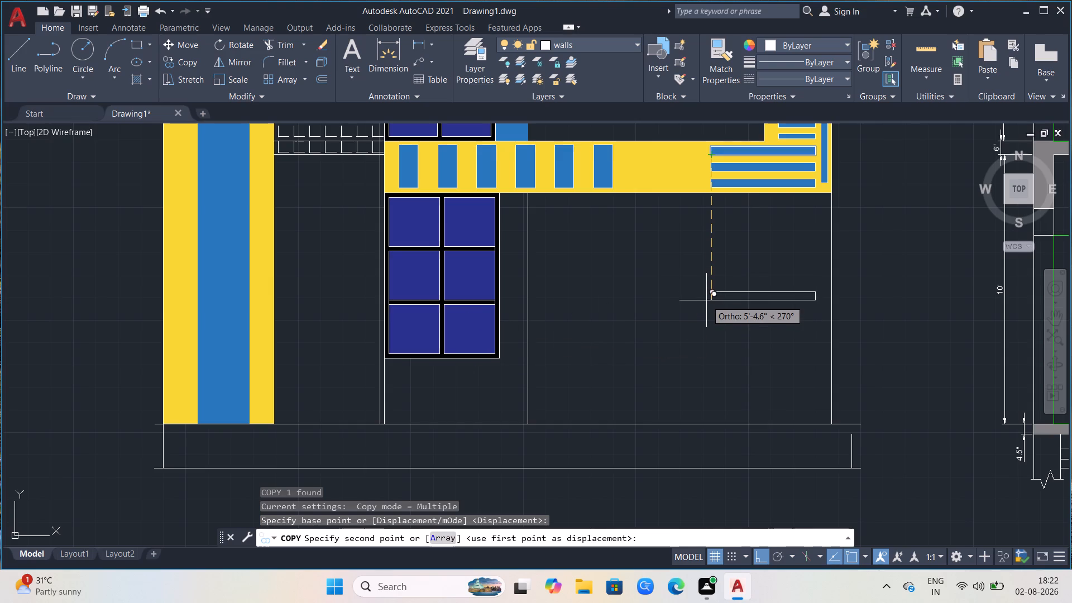
pyautogui.click(393, 377)
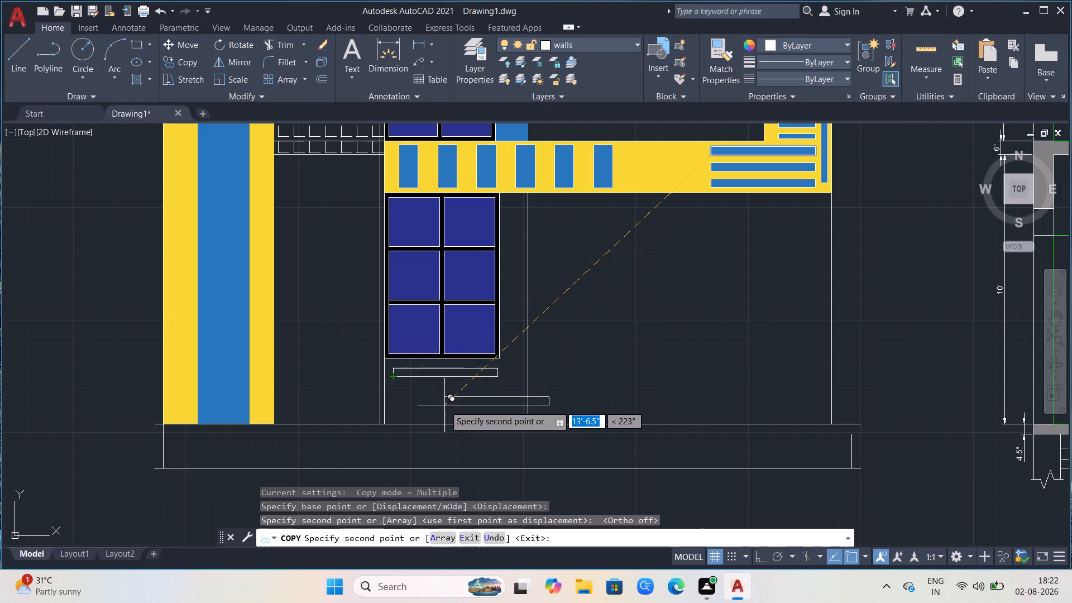
pyautogui.click(393, 395)
pyautogui.click(393, 411)
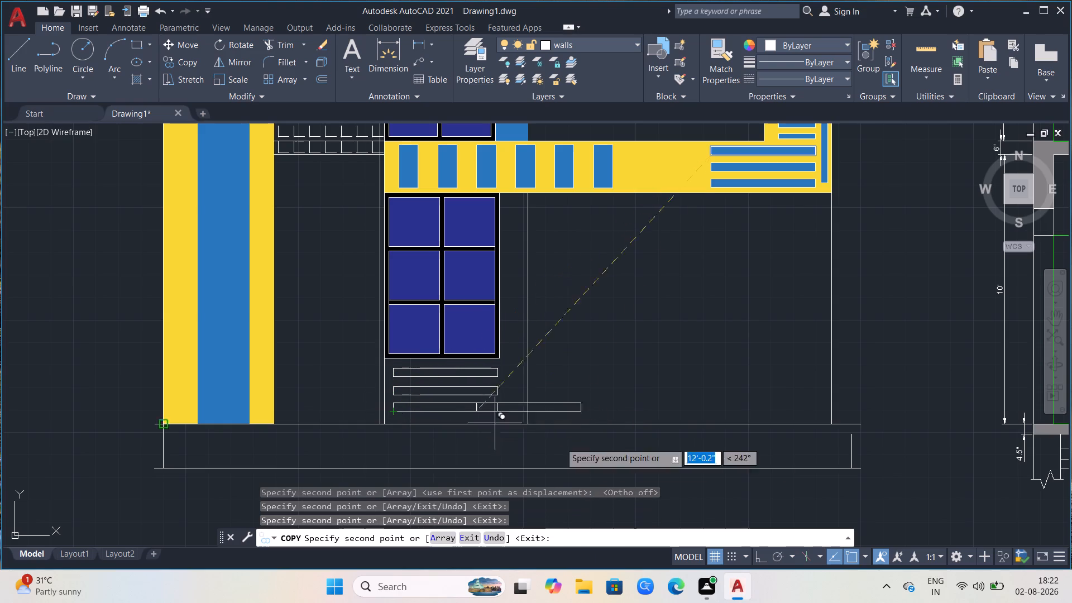
pyautogui.press('Escape')
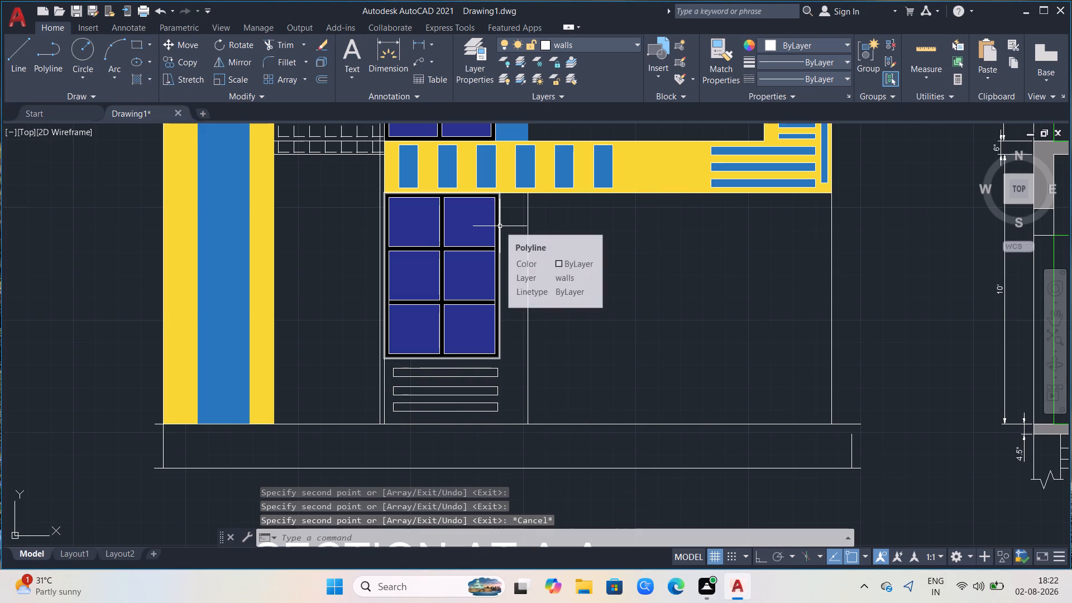
# Draw a vertical line about 2'-5" long from the lower window's bottom-right corner down to the ground line.
pyautogui.click(28, 51)
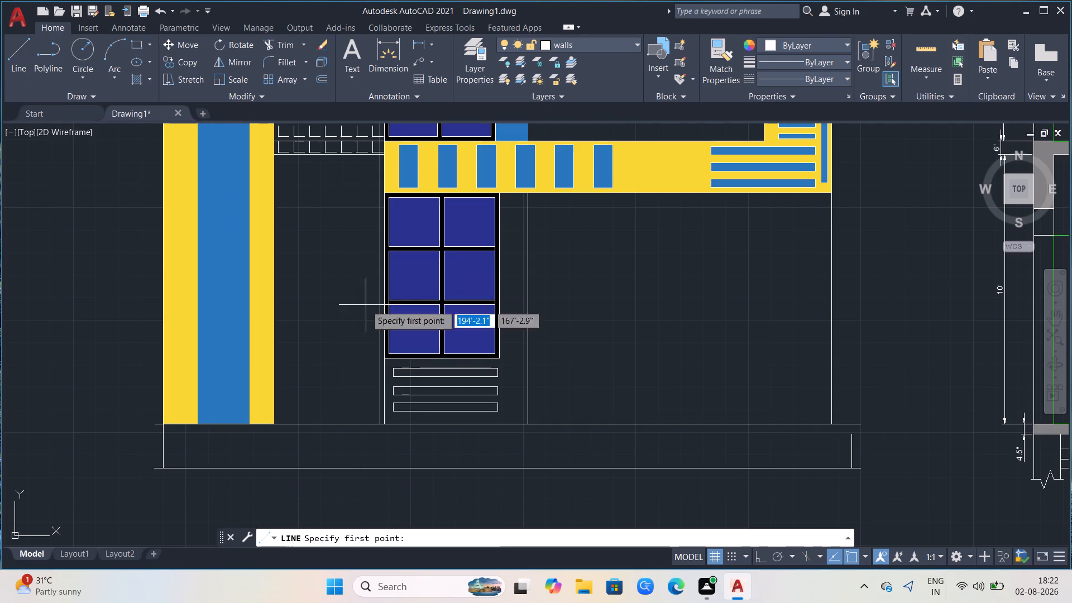
pyautogui.click(500, 357)
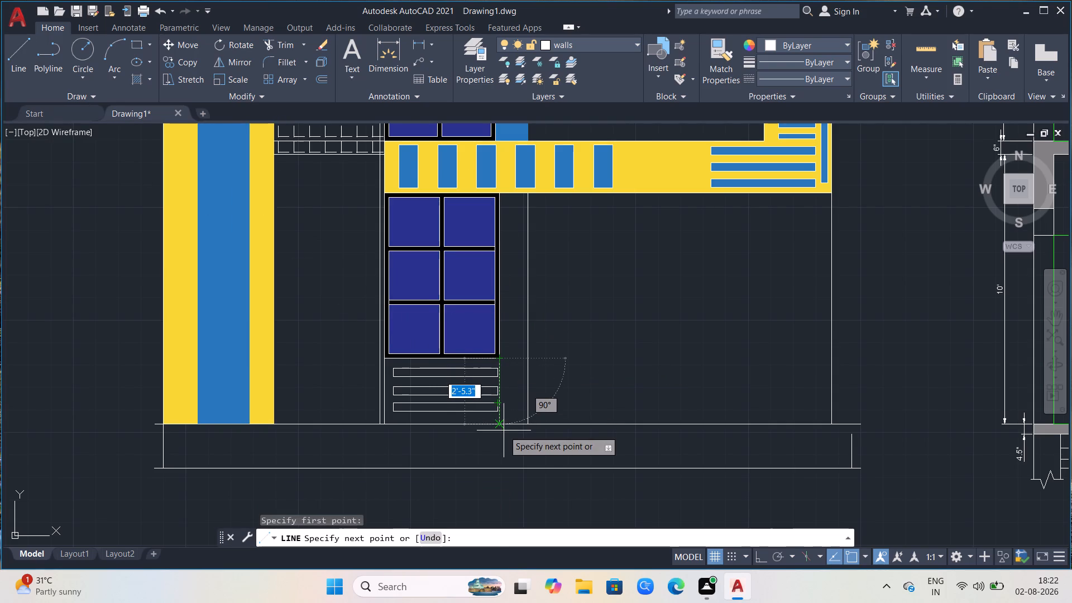
pyautogui.click(504, 430)
pyautogui.press('Escape')
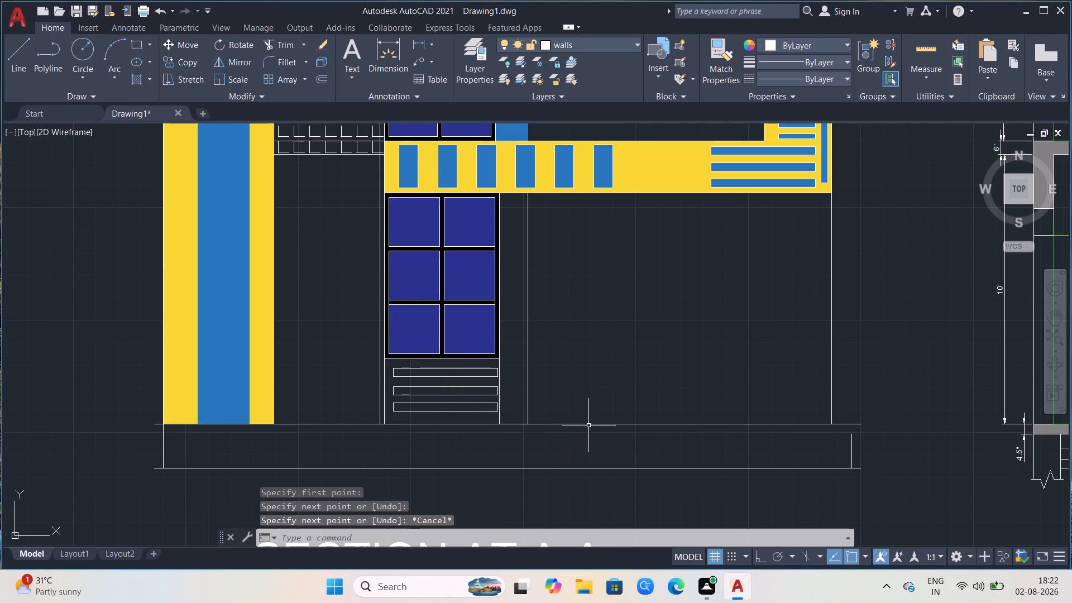
# Move the three bar outlines slightly left so they sit centred in the panel below the lower window.
pyautogui.click(404, 377)
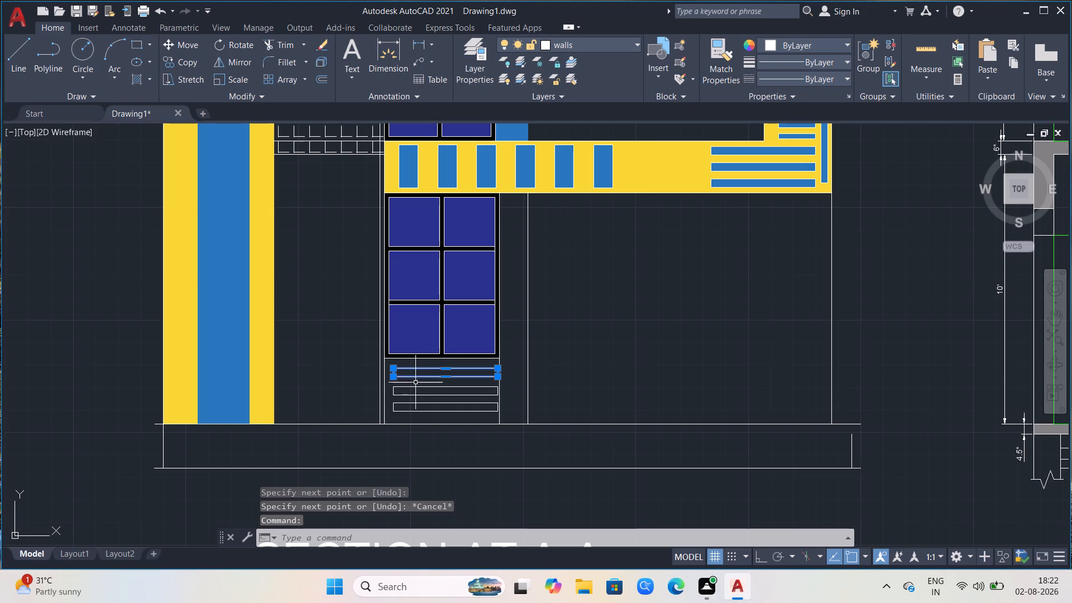
pyautogui.click(409, 388)
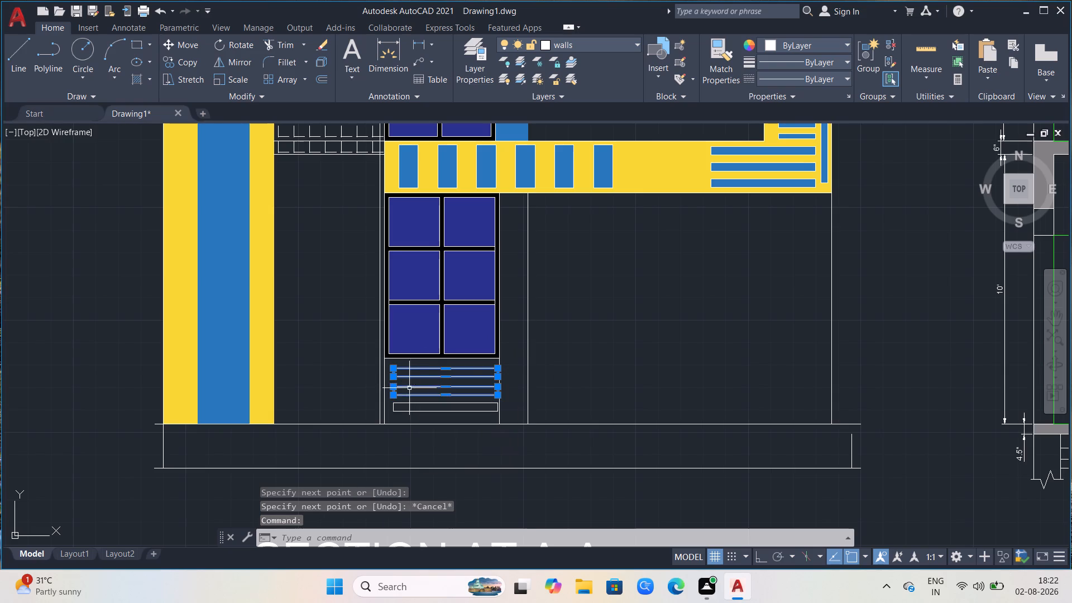
pyautogui.click(406, 414)
pyautogui.click(406, 409)
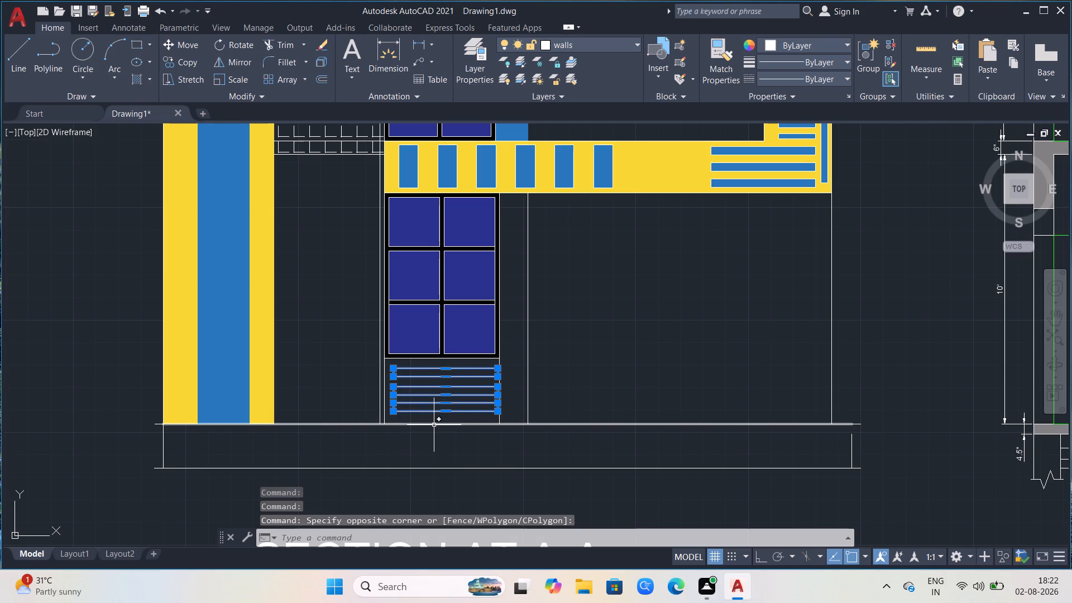
pyautogui.press('m')
pyautogui.press('Return')
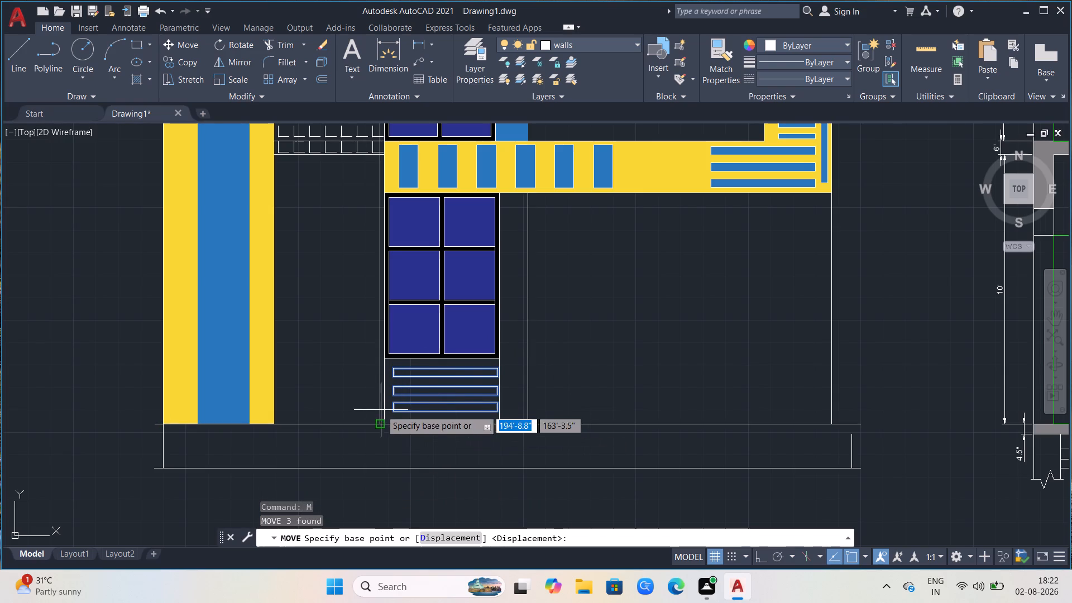
pyautogui.click(382, 425)
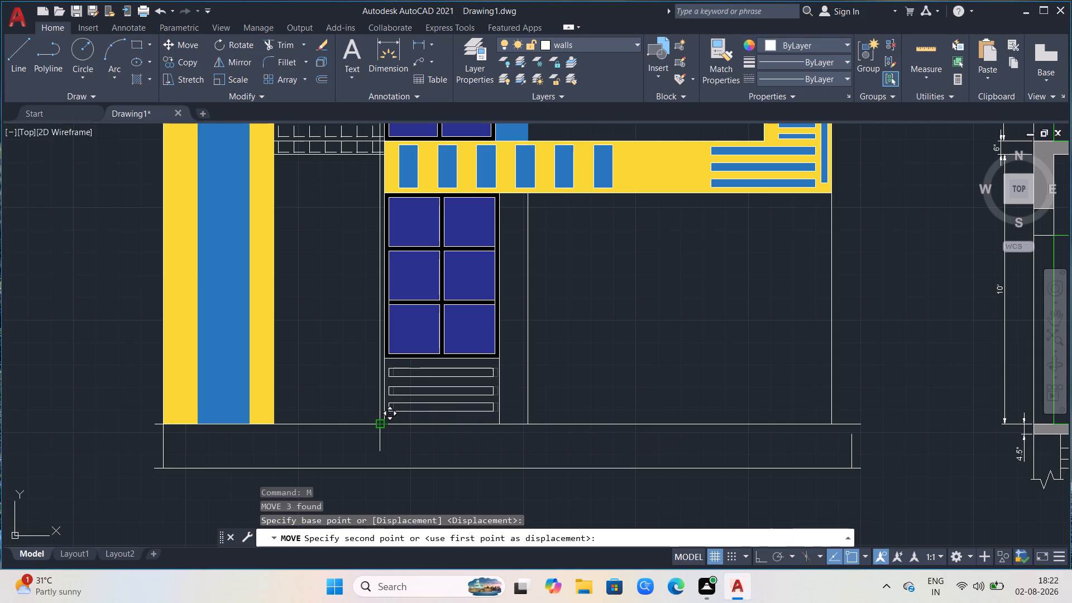
pyautogui.click(377, 426)
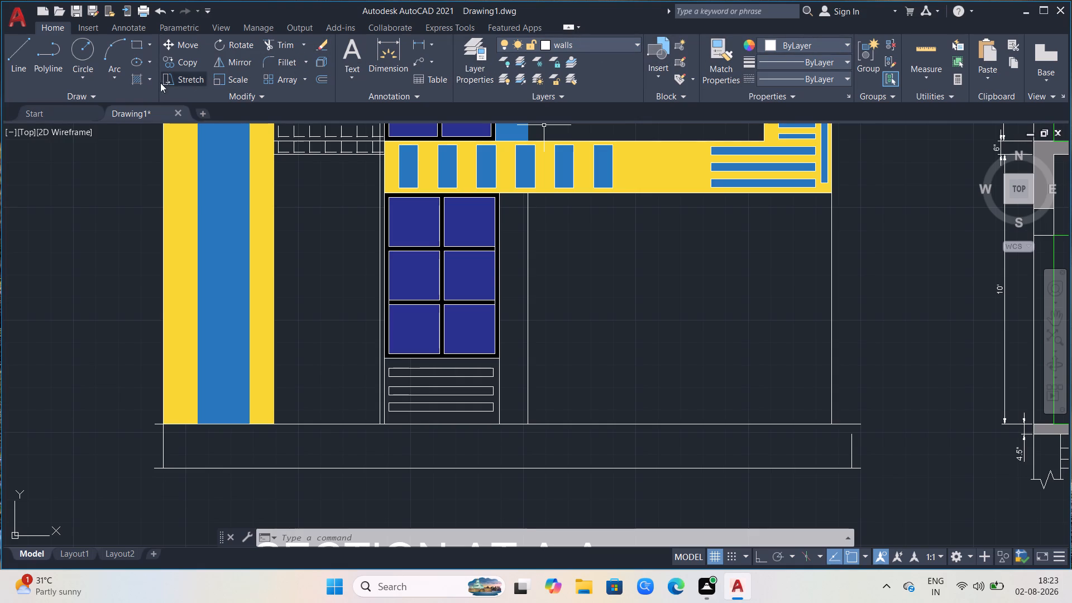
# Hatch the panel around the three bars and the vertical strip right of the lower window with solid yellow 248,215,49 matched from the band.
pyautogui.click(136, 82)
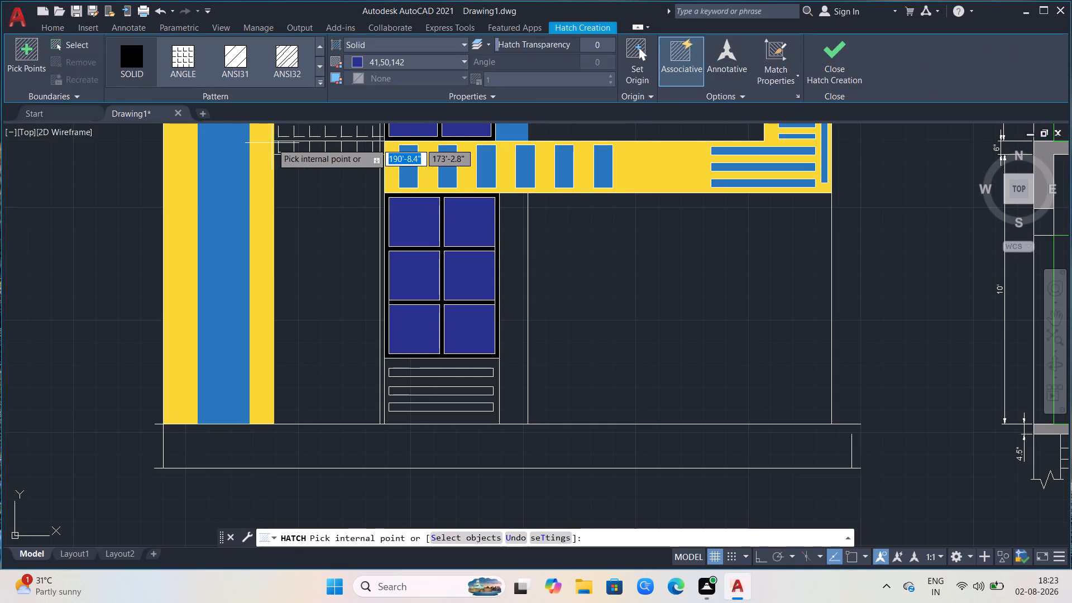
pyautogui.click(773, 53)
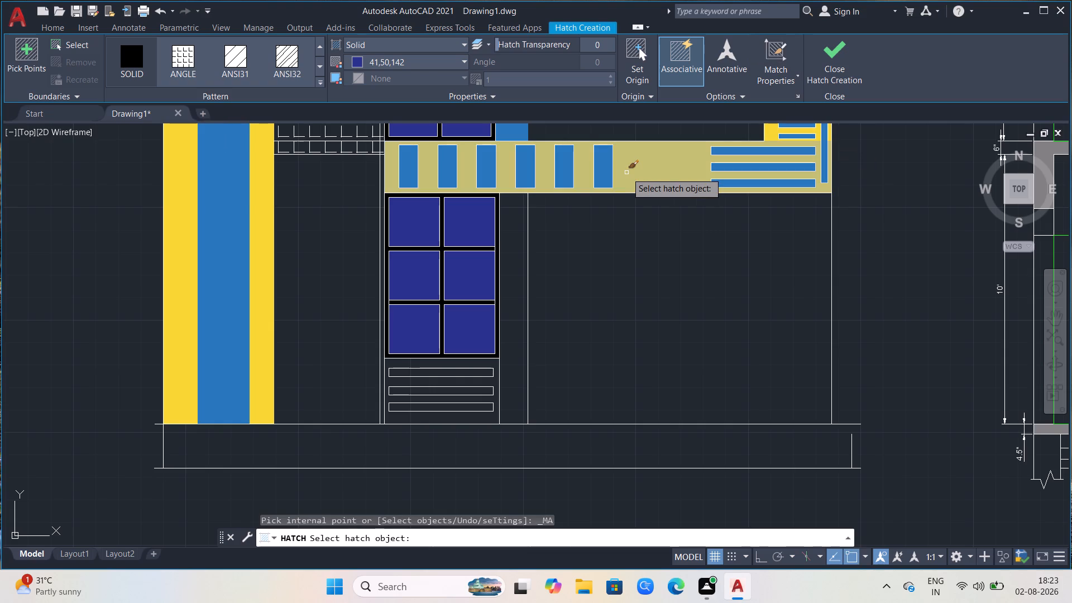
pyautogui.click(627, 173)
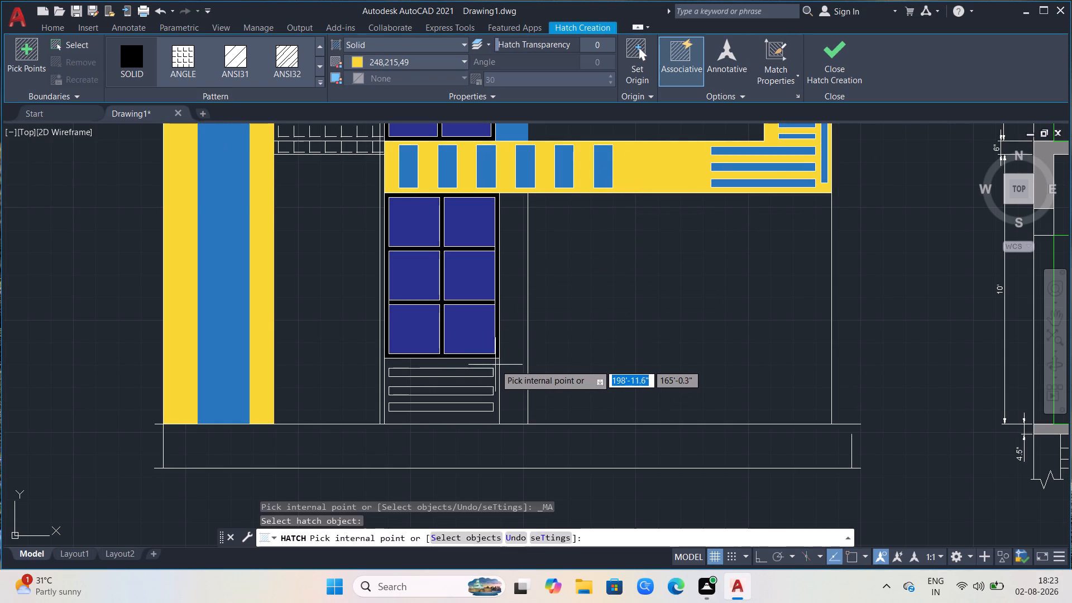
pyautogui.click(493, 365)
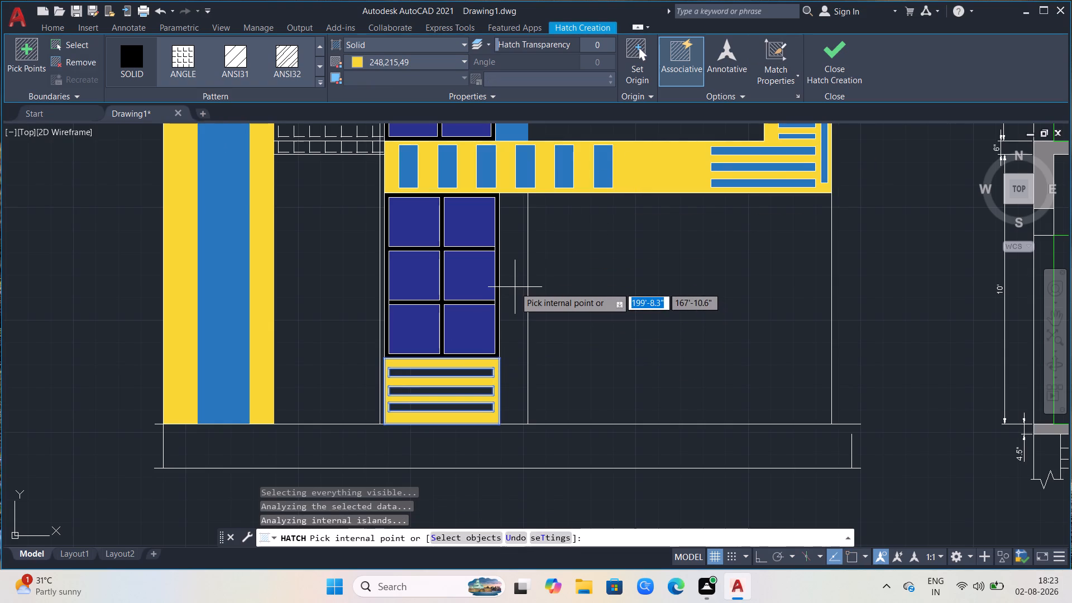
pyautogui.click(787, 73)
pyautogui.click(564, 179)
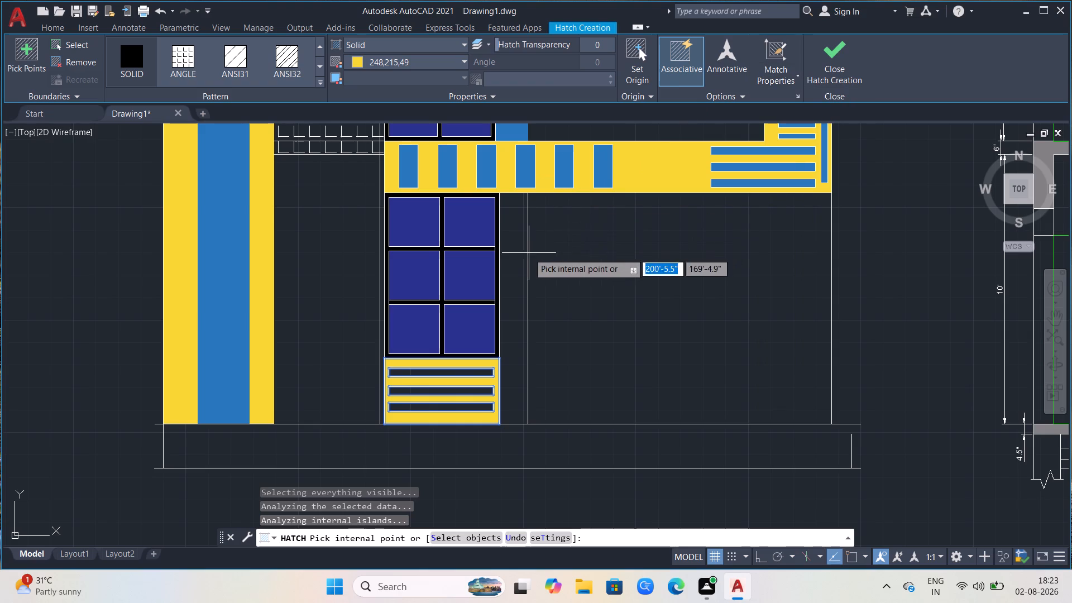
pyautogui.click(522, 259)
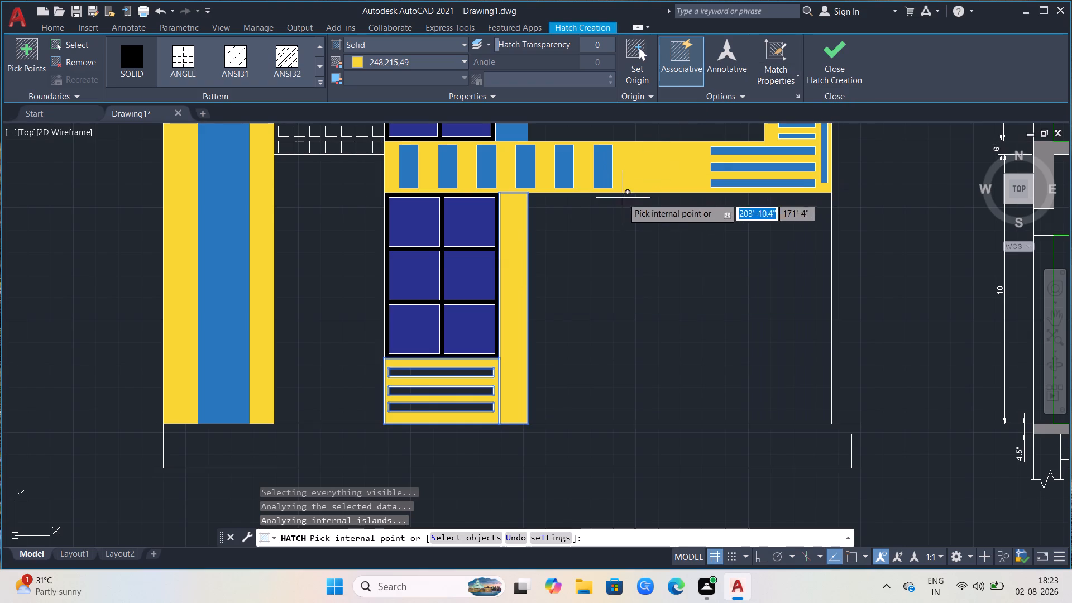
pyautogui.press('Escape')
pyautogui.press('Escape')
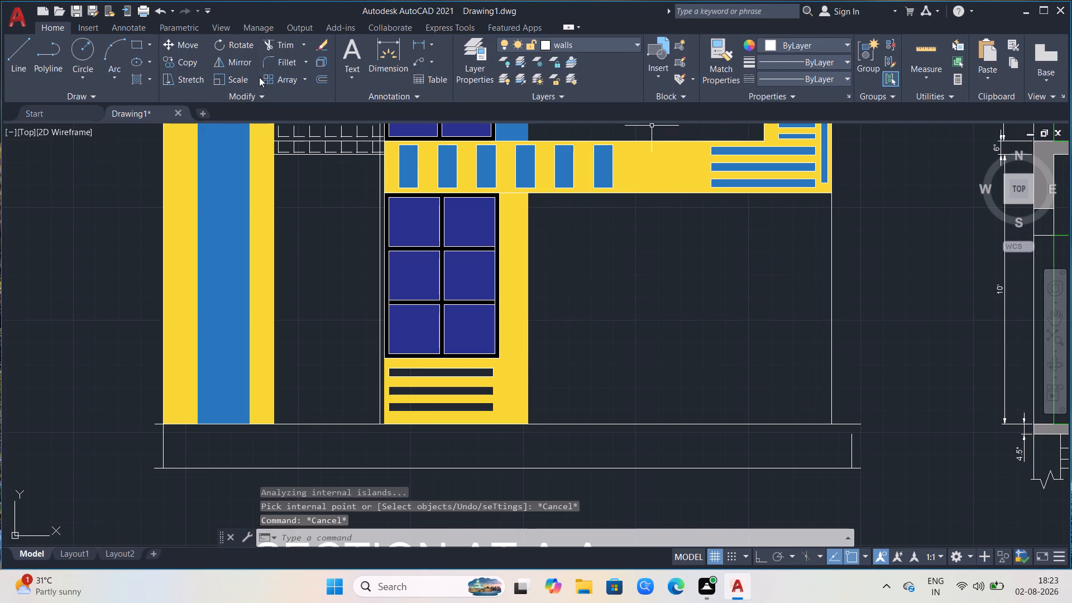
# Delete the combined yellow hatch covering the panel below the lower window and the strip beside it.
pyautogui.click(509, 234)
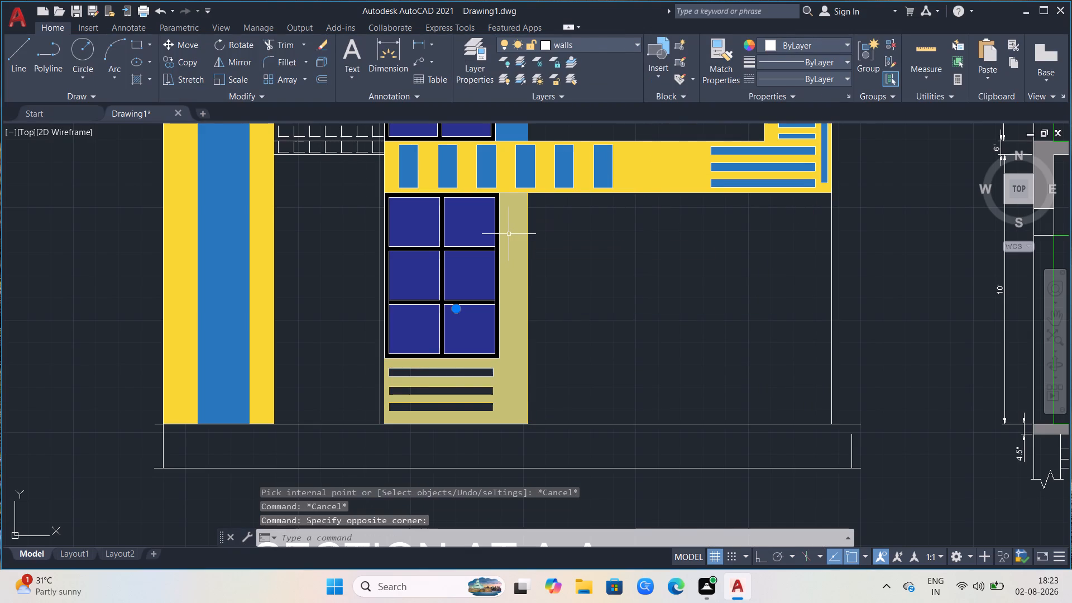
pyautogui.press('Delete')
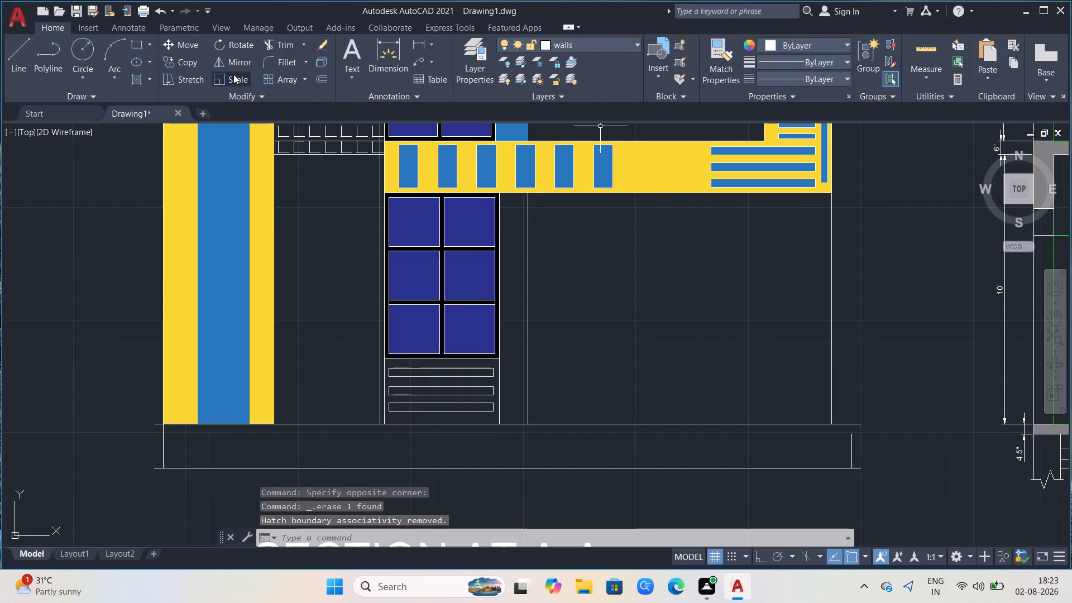
# Hatch only the panel around the three bars below the lower window with solid yellow 248,215,49 matched from the band.
pyautogui.click(134, 79)
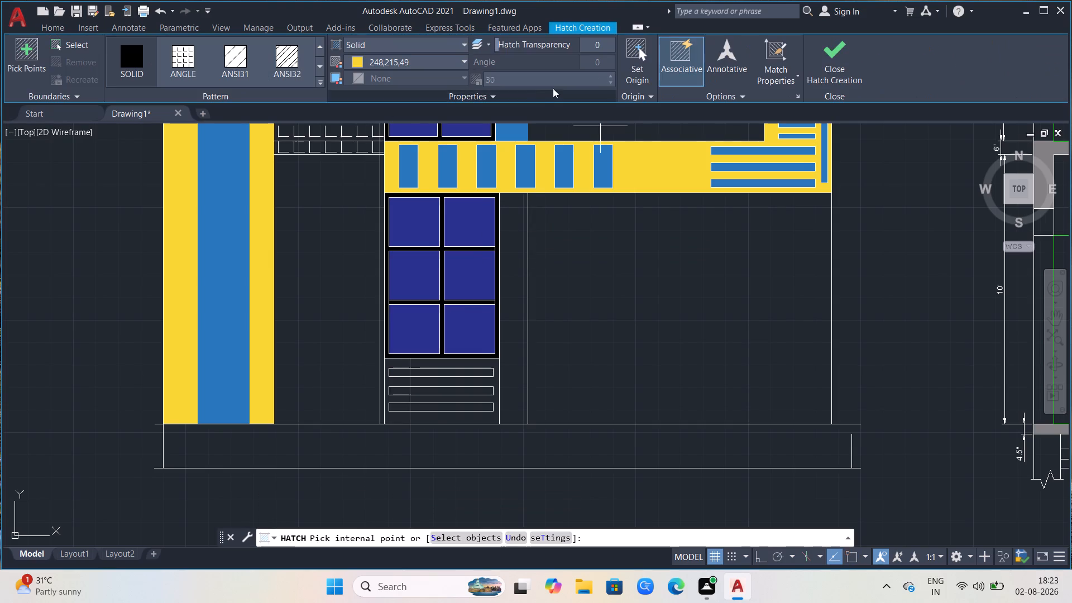
pyautogui.click(783, 60)
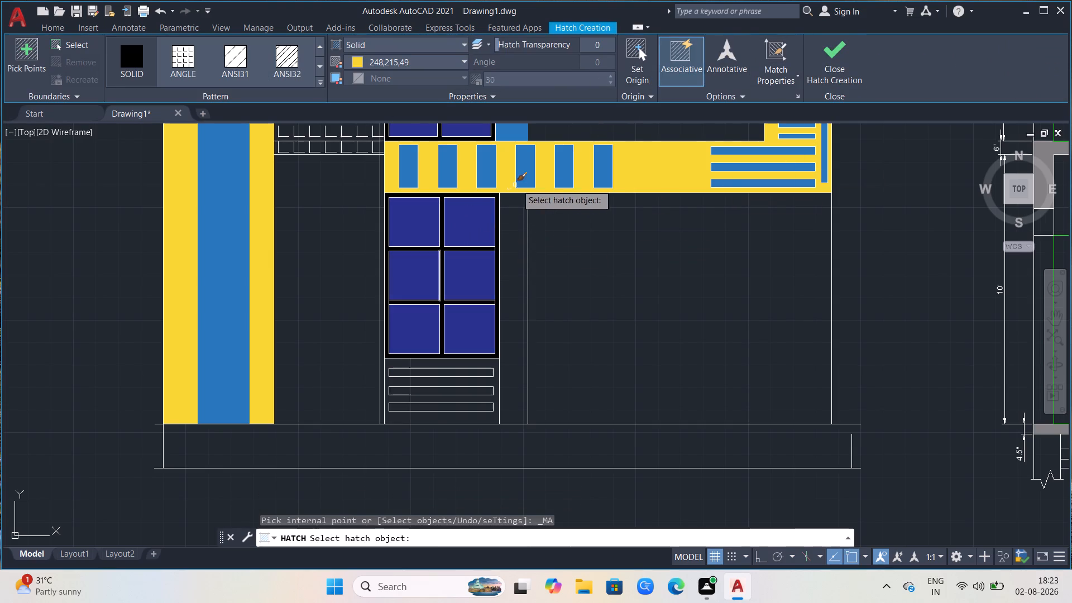
pyautogui.click(540, 174)
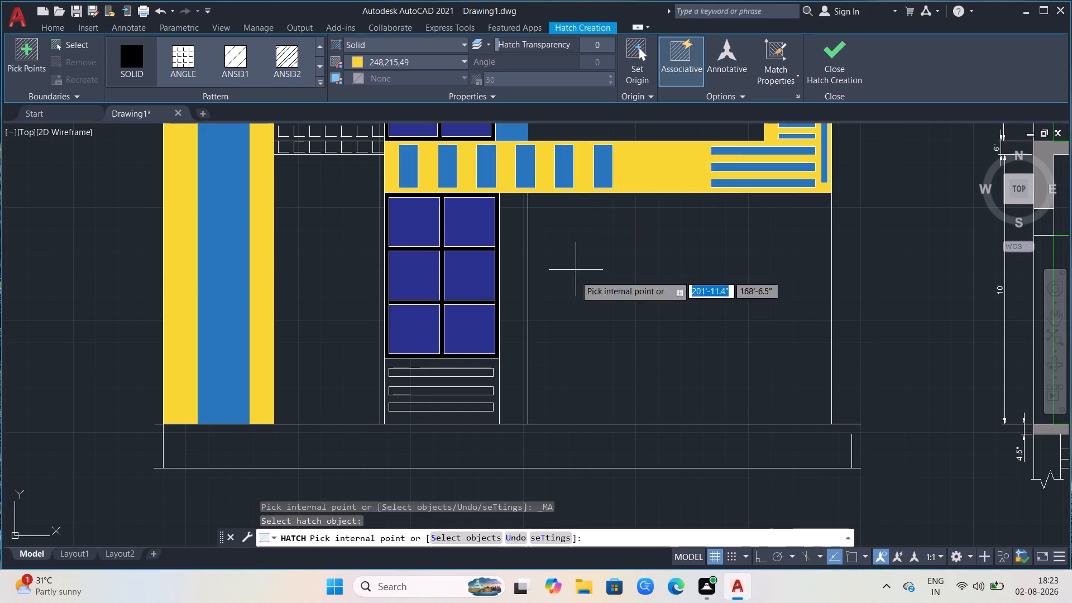
pyautogui.click(485, 378)
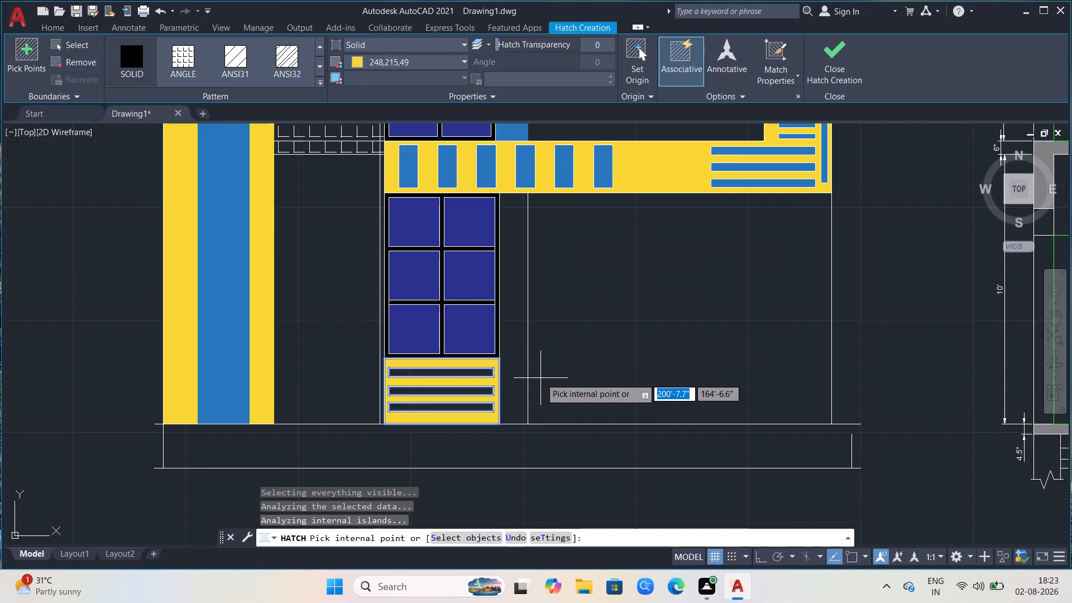
pyautogui.press('Escape')
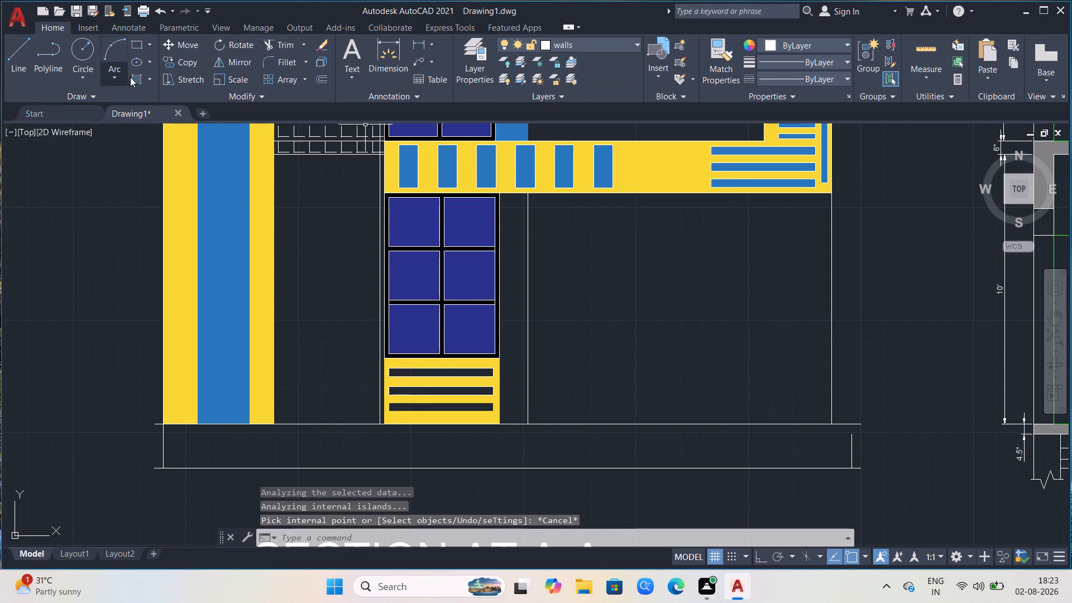
# Hatch the vertical strip beside the lower window and its bar panel with solid blue 39,118,187 matched from the band's bars.
pyautogui.click(140, 83)
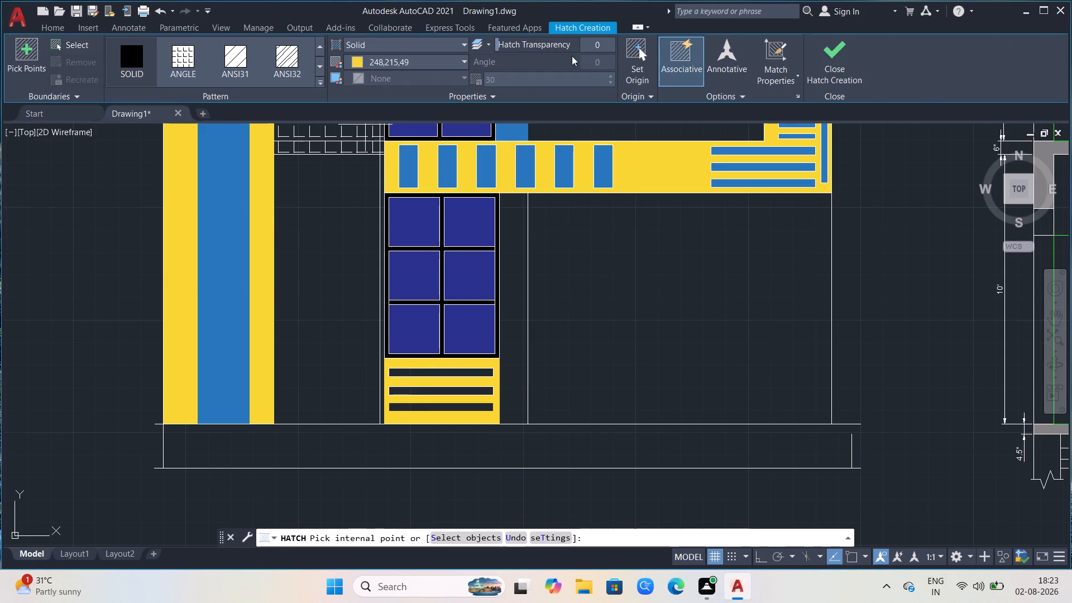
pyautogui.click(759, 54)
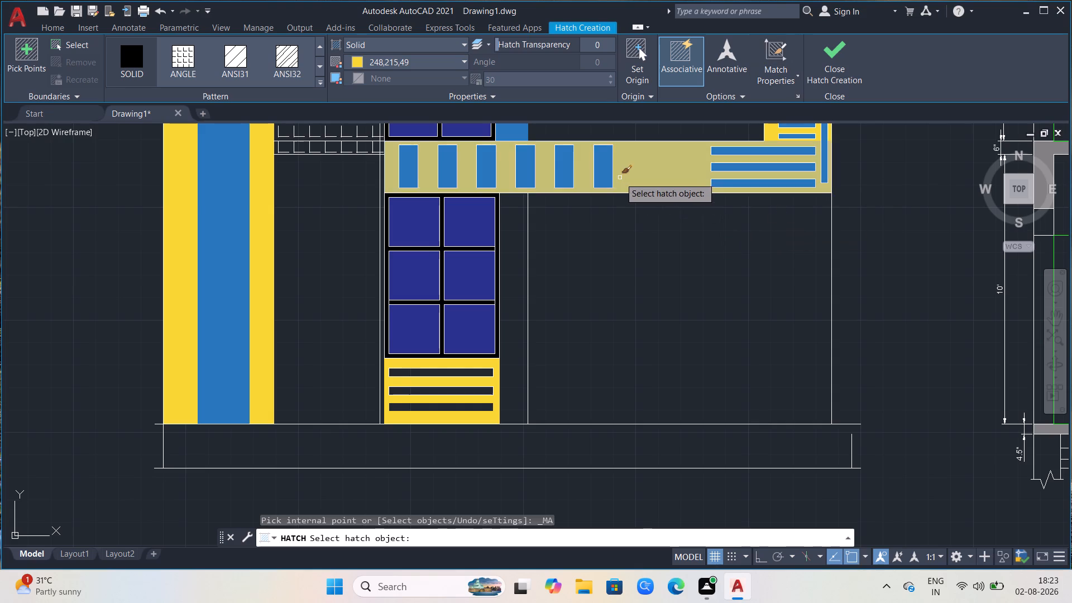
pyautogui.click(606, 176)
pyautogui.click(507, 265)
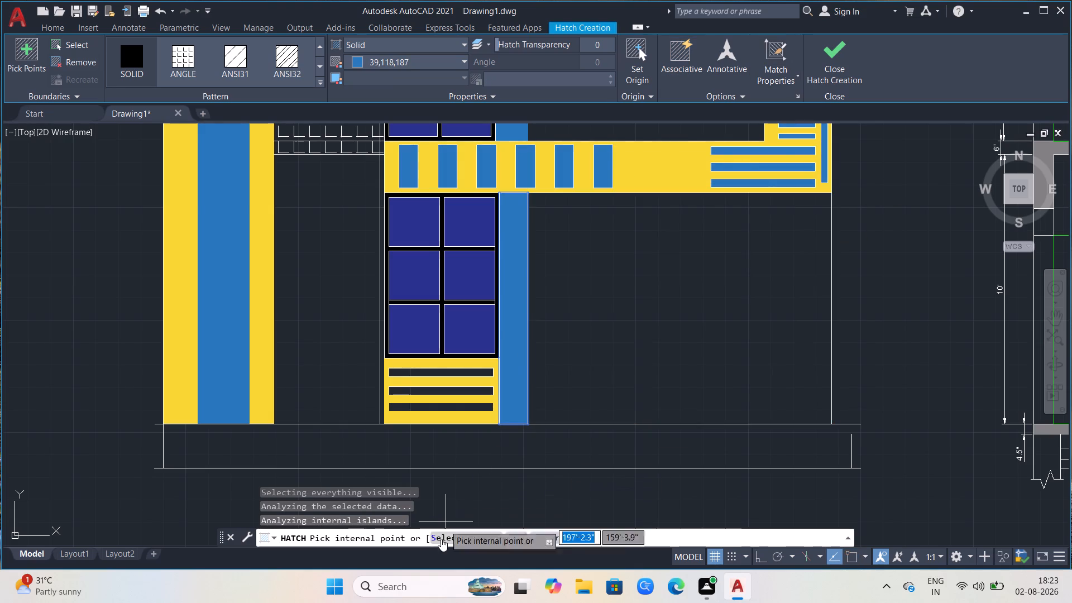
pyautogui.press('Escape')
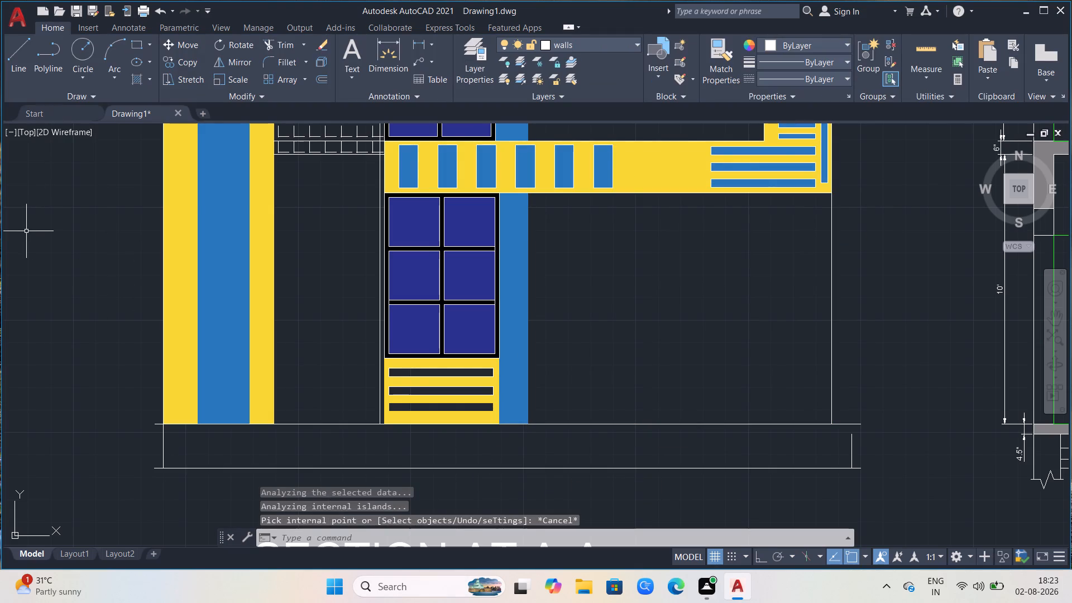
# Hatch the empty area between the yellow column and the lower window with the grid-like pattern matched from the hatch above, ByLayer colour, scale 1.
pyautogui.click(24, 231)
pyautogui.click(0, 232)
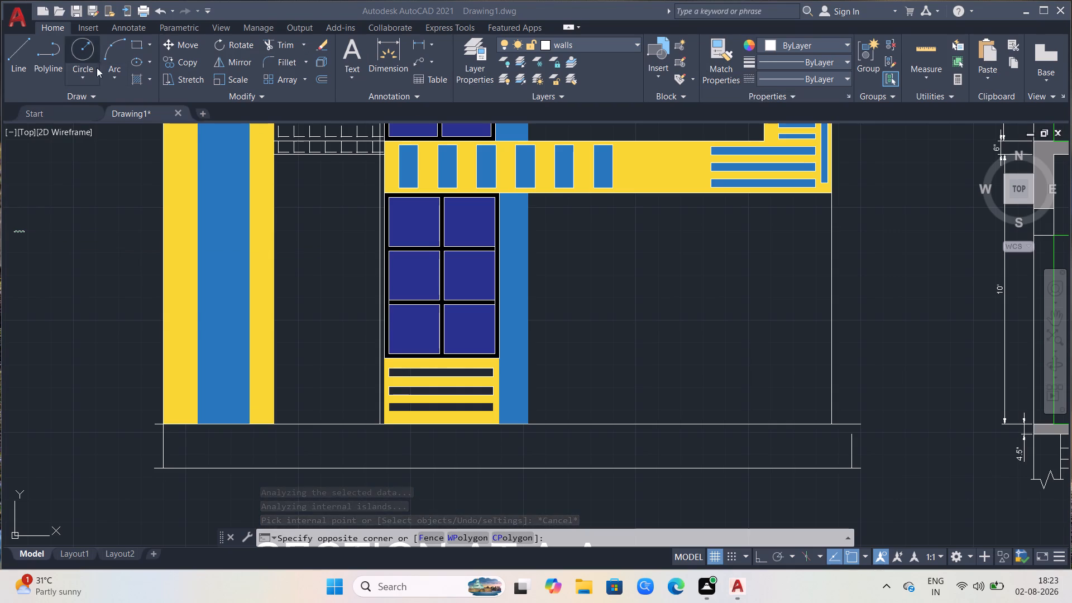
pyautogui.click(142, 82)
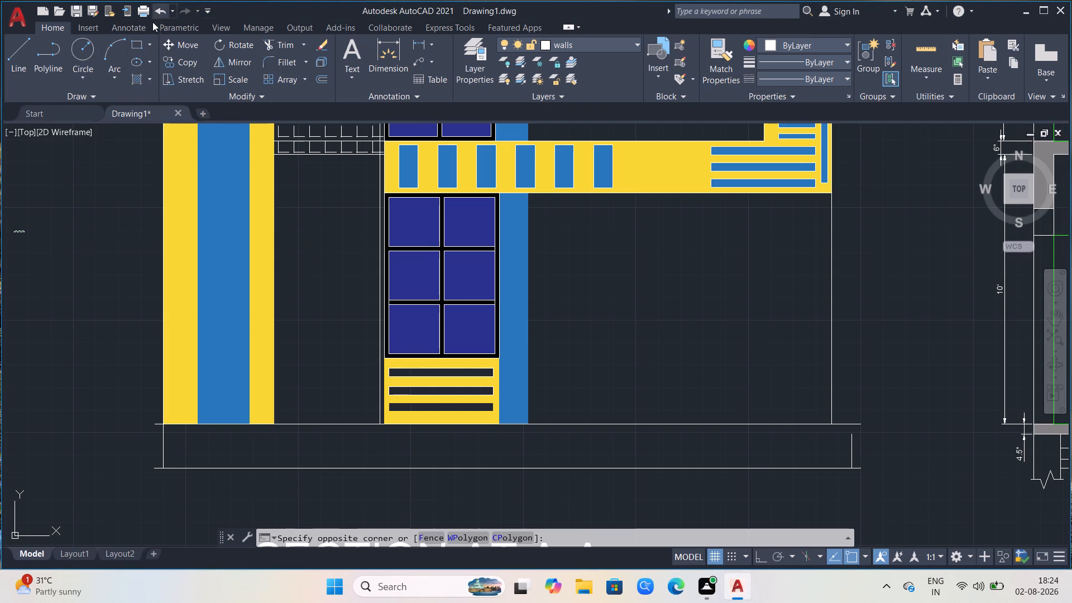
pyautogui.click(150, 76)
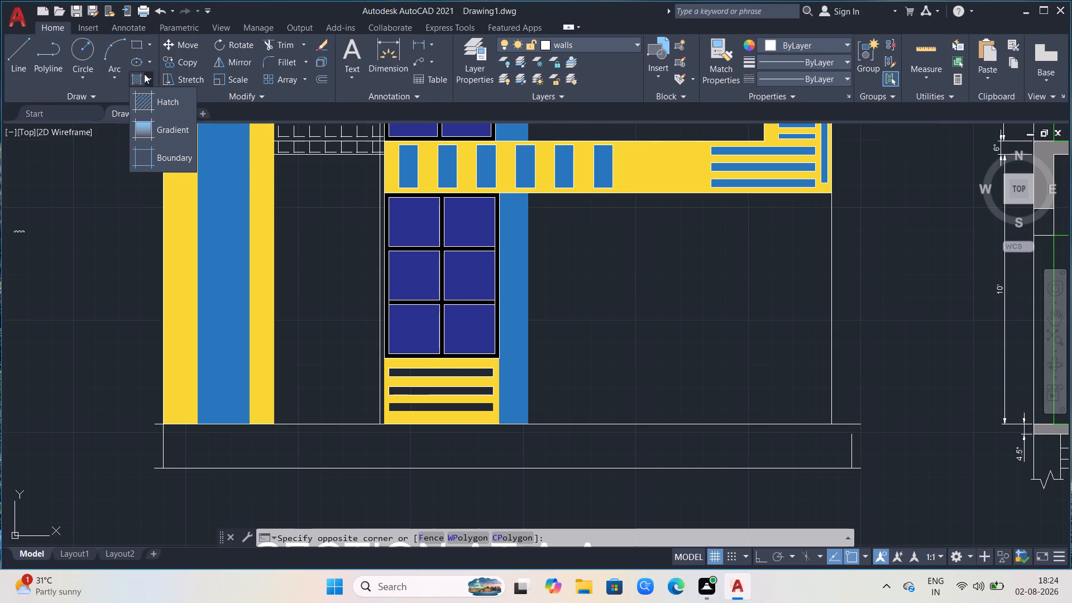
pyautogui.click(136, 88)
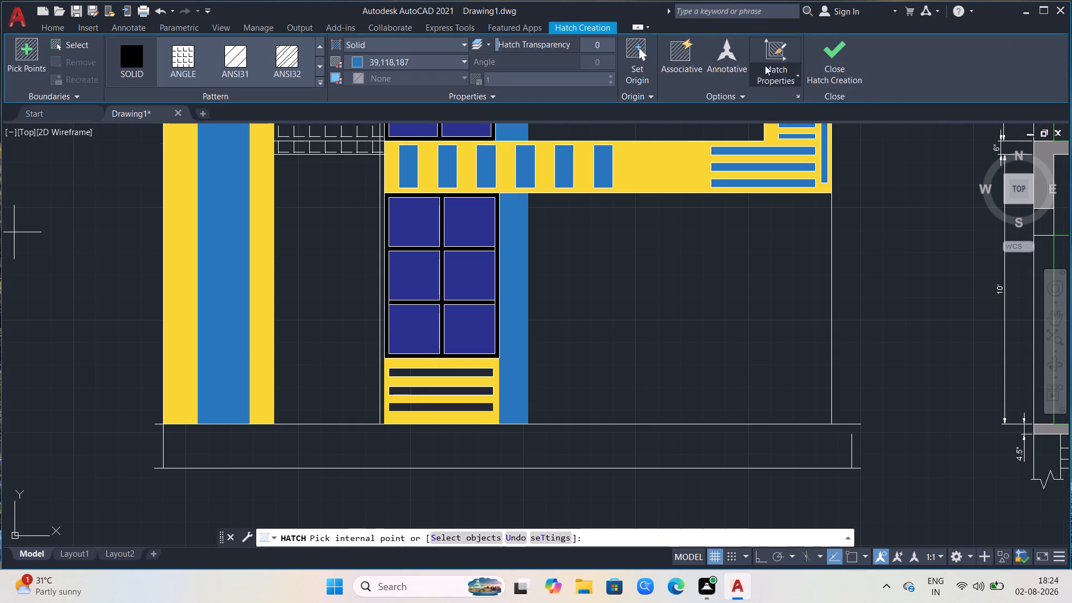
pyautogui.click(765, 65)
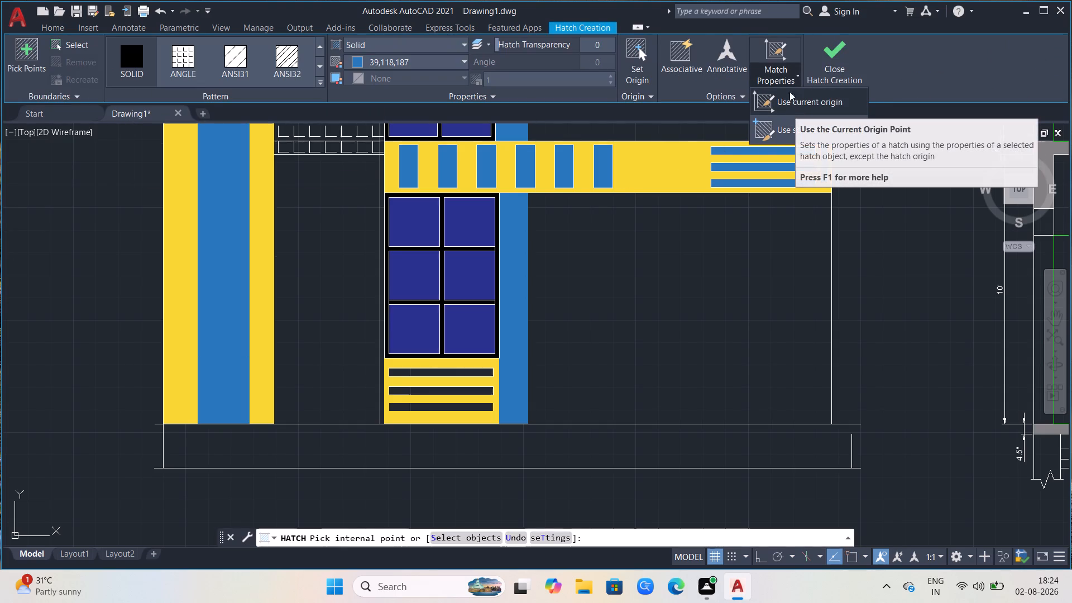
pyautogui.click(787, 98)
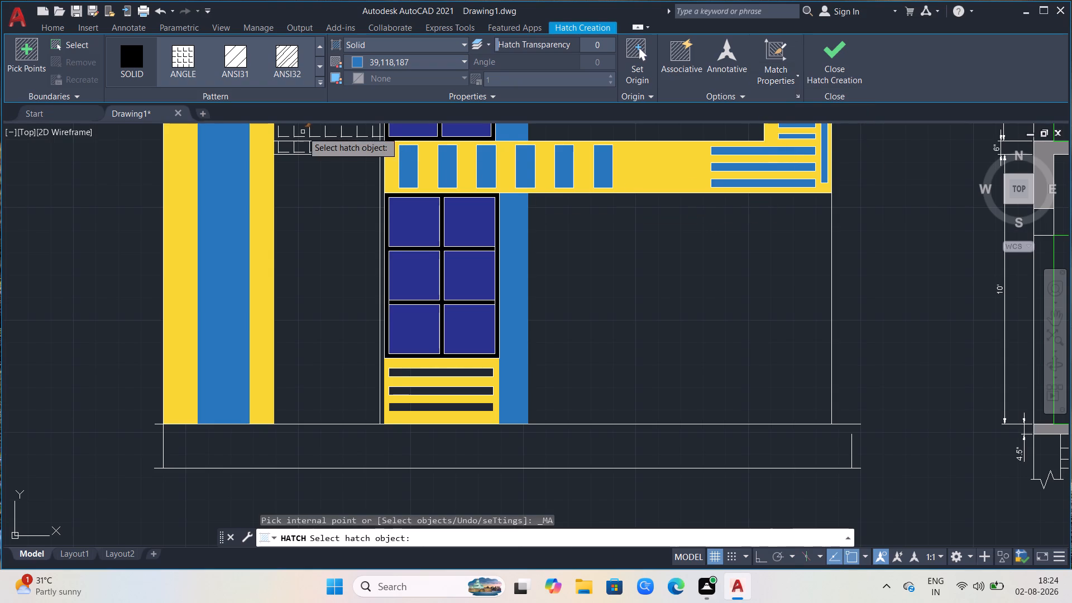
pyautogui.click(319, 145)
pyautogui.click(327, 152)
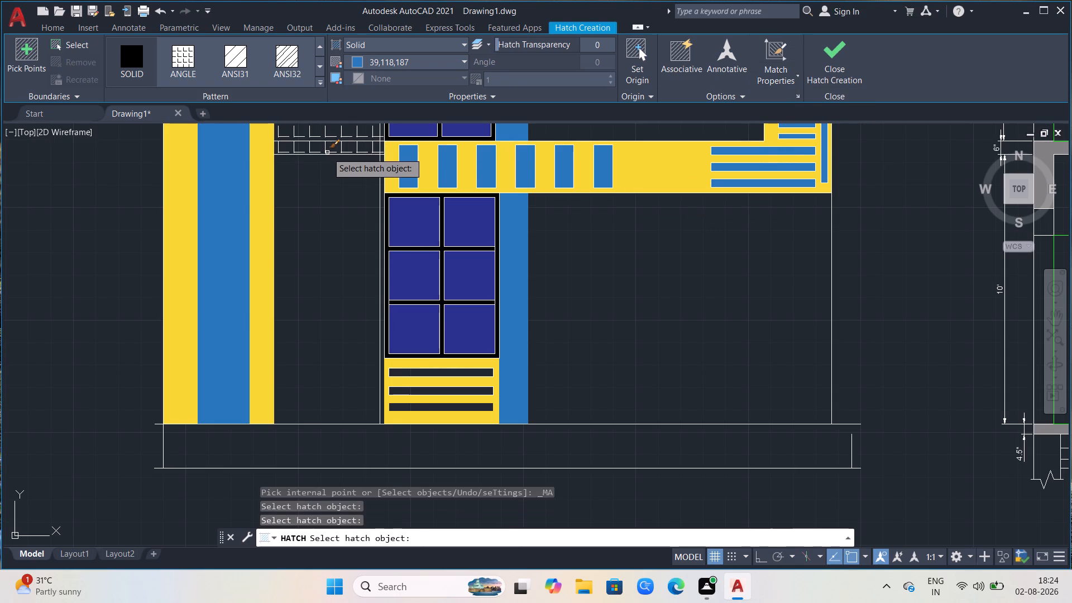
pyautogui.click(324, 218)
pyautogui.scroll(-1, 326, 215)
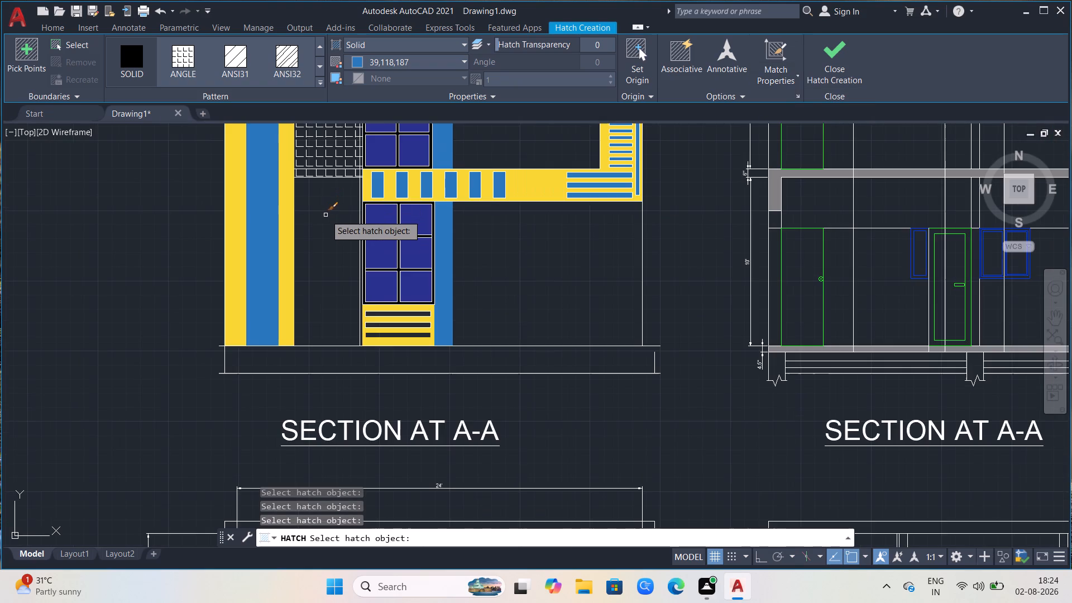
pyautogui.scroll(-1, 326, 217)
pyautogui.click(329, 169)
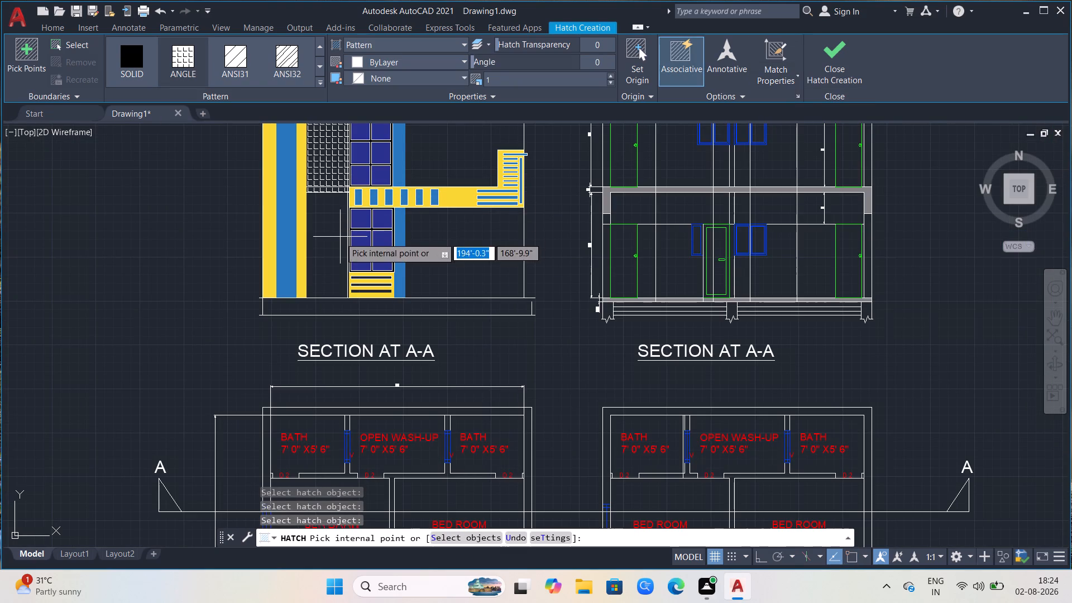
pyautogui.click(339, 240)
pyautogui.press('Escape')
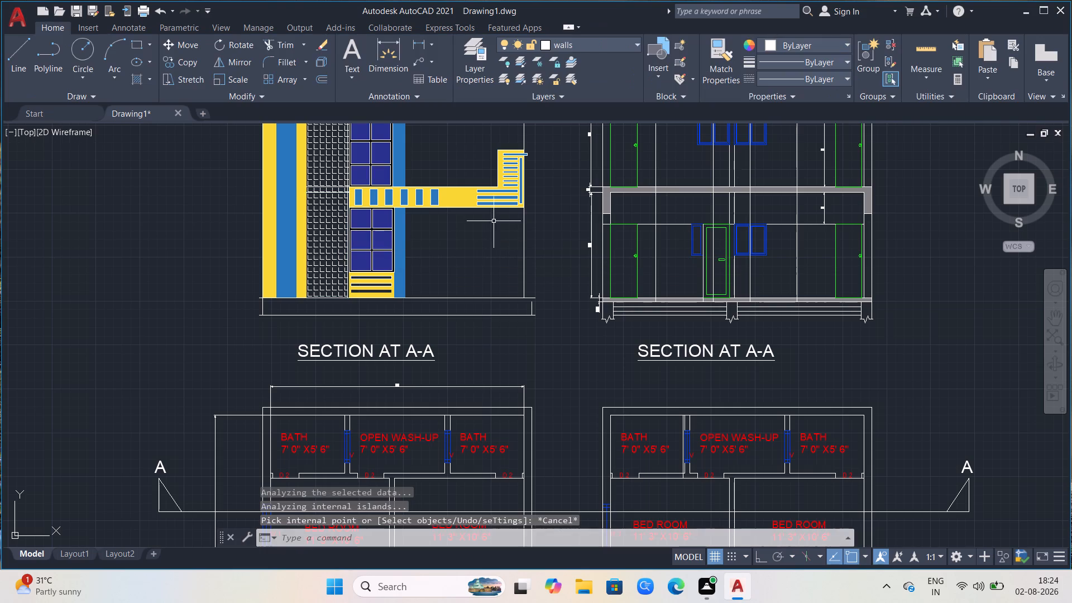
# Erase the two horizontal lines crossing the grid-hatched strip at floor level and the extra vertical line just left of the lower window.
pyautogui.scroll(3, 257, 171)
pyautogui.scroll(1, 544, 237)
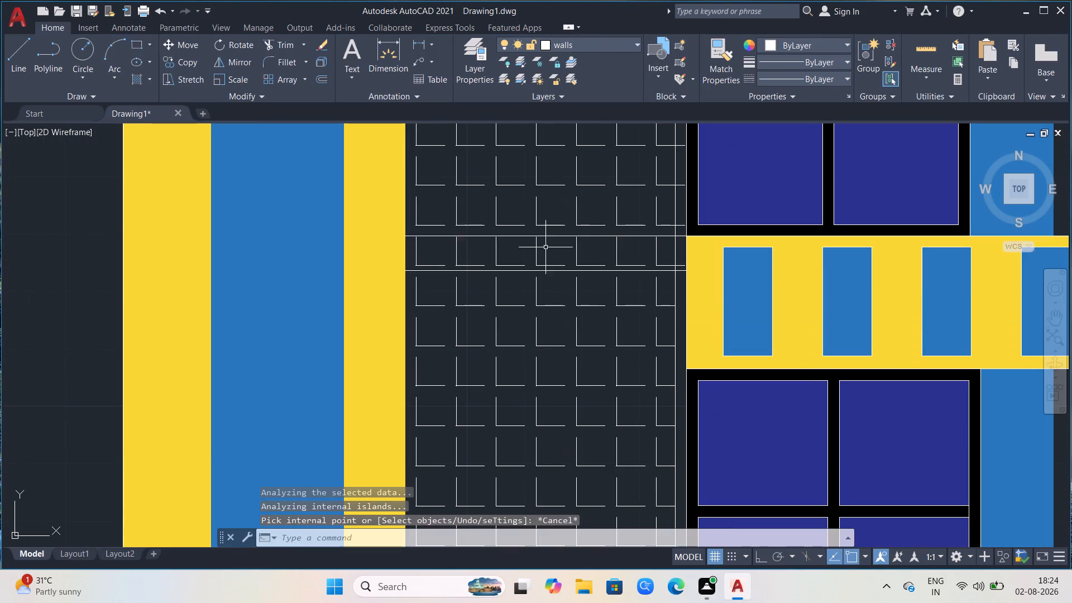
pyautogui.click(534, 271)
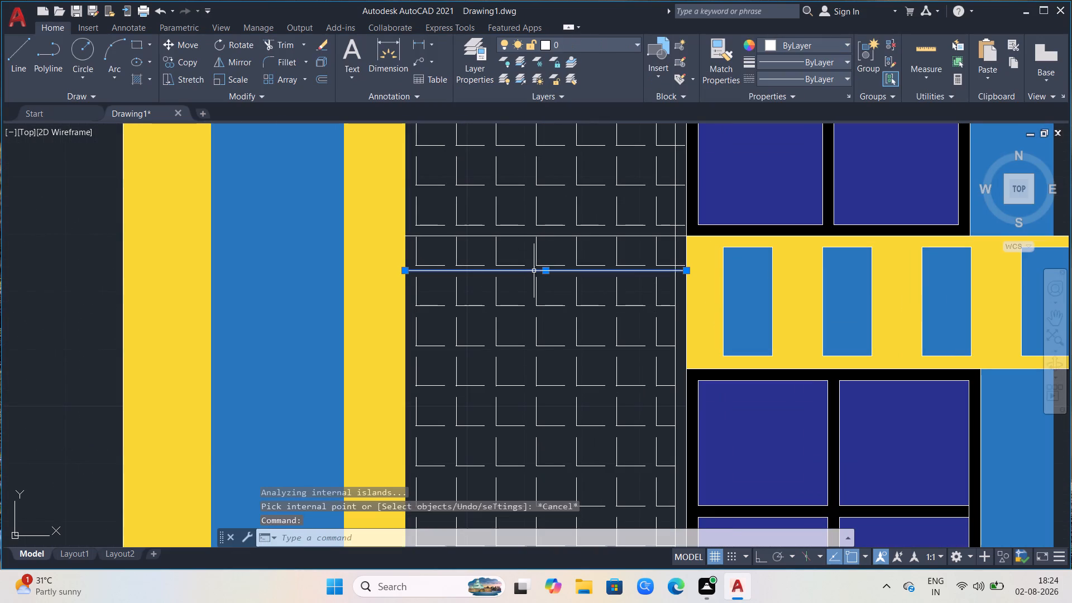
pyautogui.press('Delete')
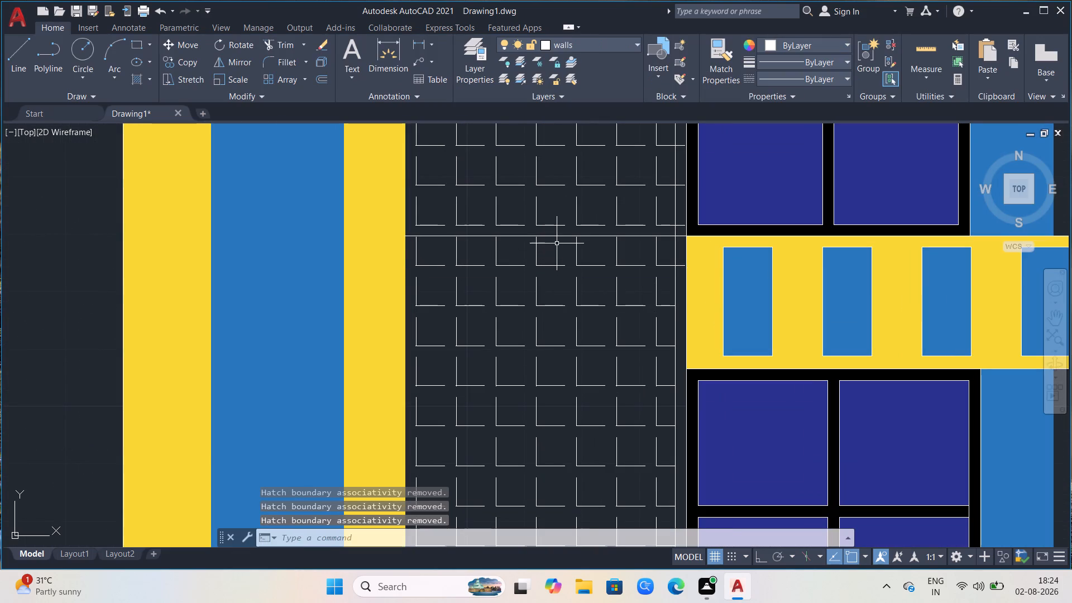
pyautogui.click(557, 237)
pyautogui.press('Delete')
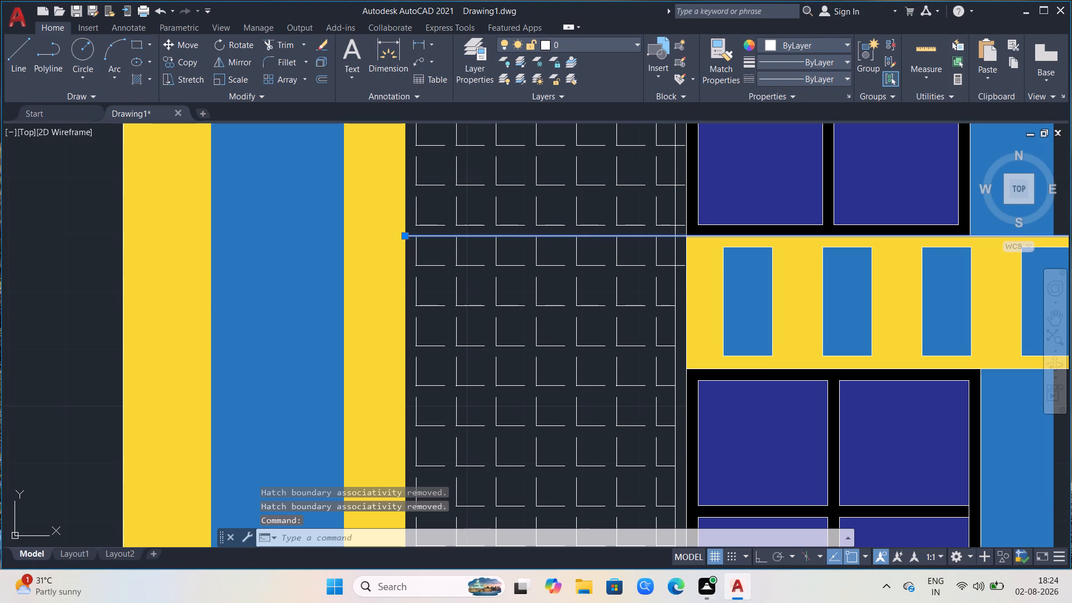
pyautogui.scroll(-1, 576, 312)
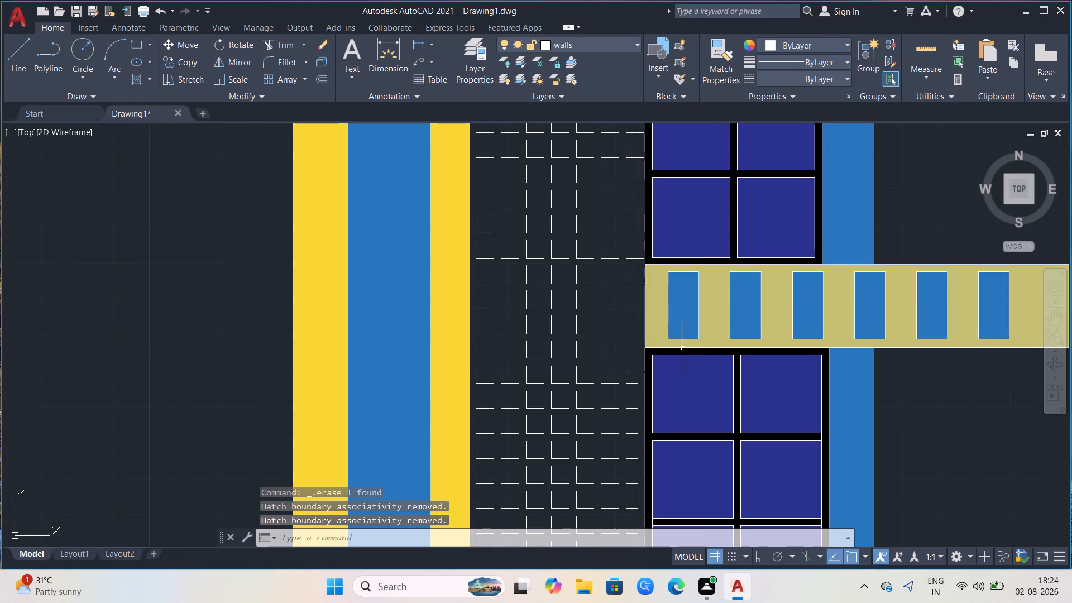
pyautogui.scroll(2, 687, 391)
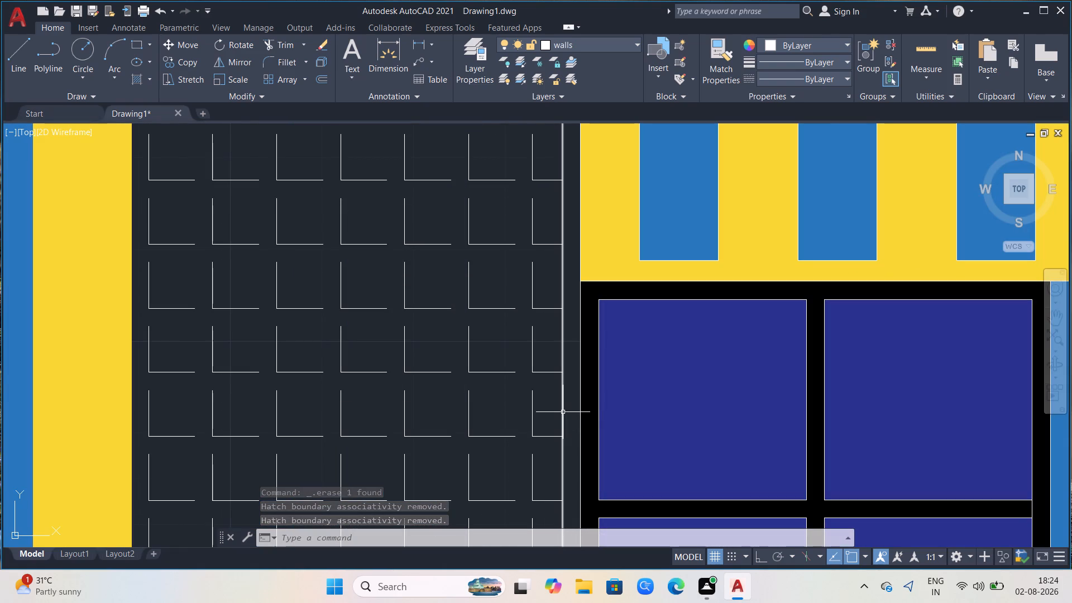
pyautogui.click(563, 412)
pyautogui.press('Delete')
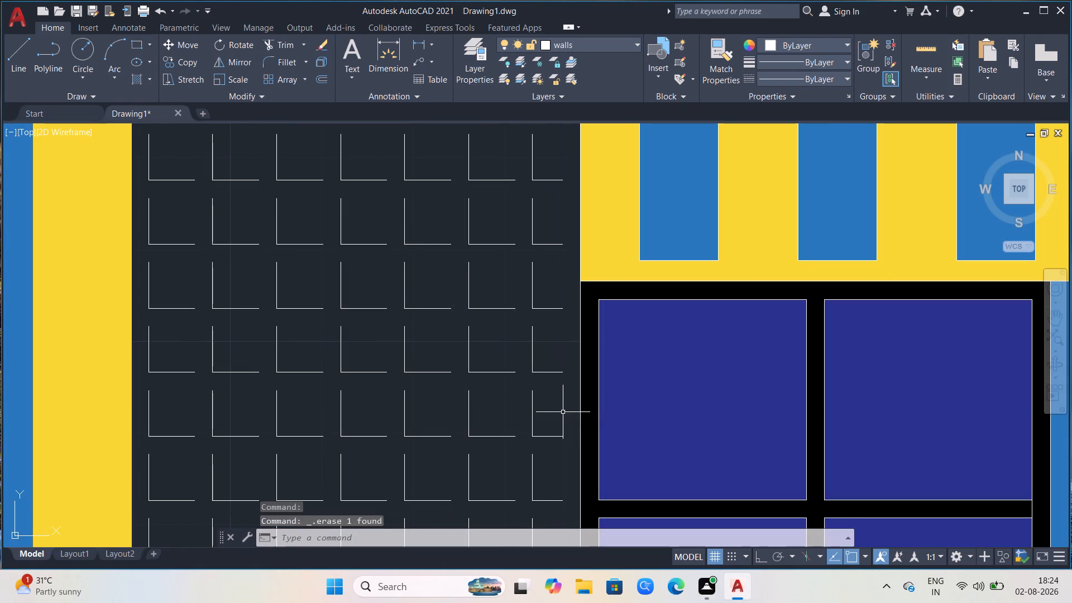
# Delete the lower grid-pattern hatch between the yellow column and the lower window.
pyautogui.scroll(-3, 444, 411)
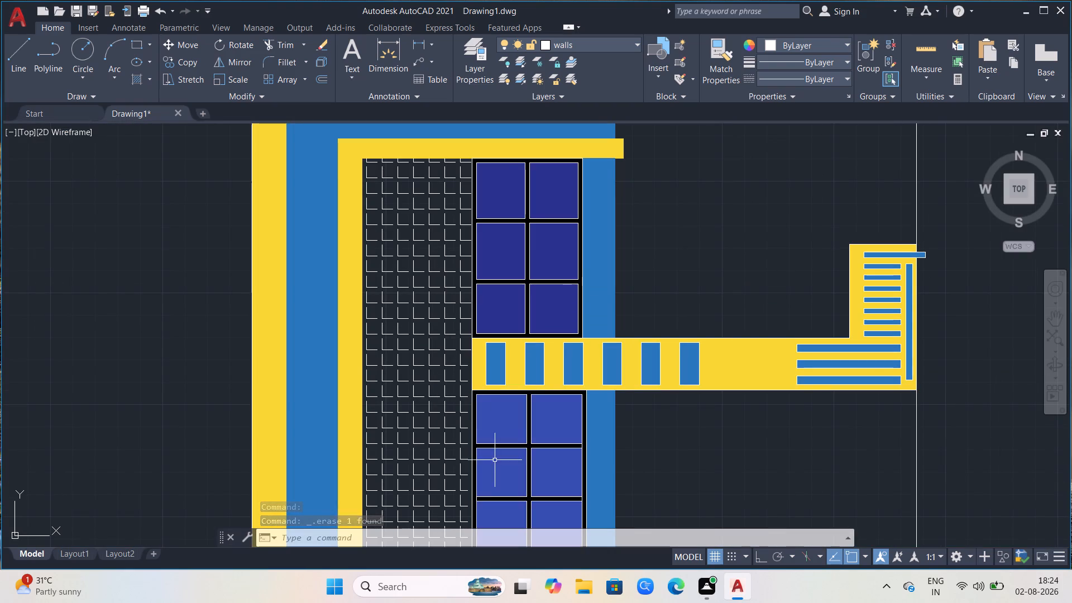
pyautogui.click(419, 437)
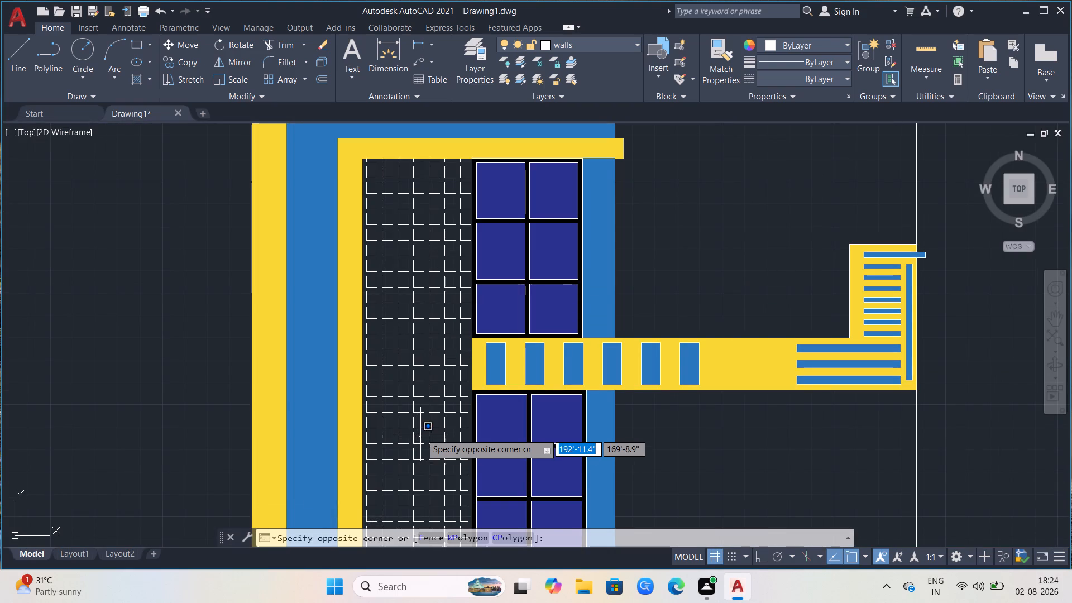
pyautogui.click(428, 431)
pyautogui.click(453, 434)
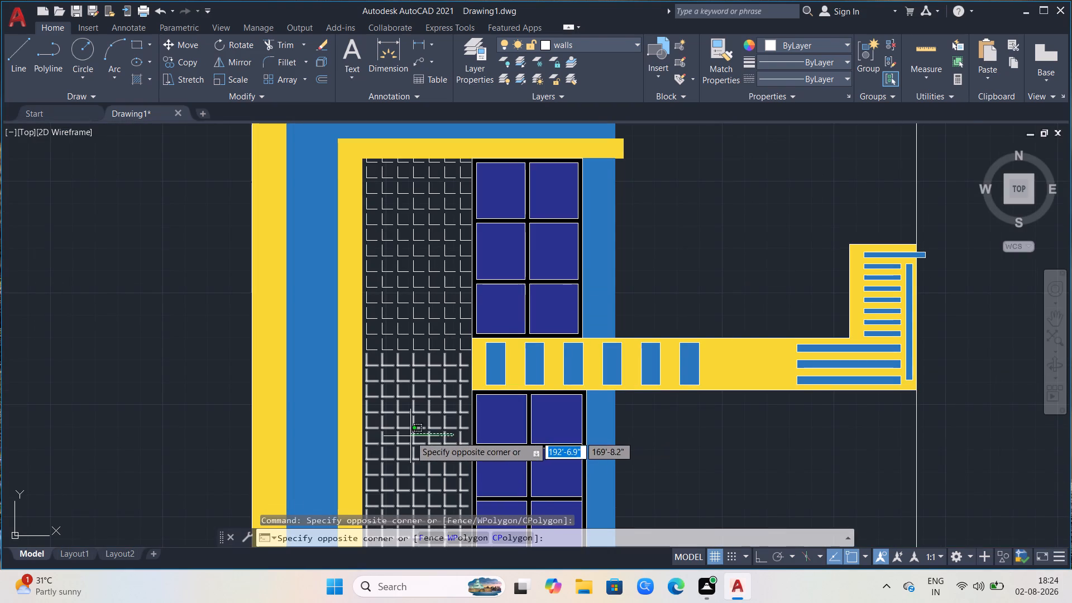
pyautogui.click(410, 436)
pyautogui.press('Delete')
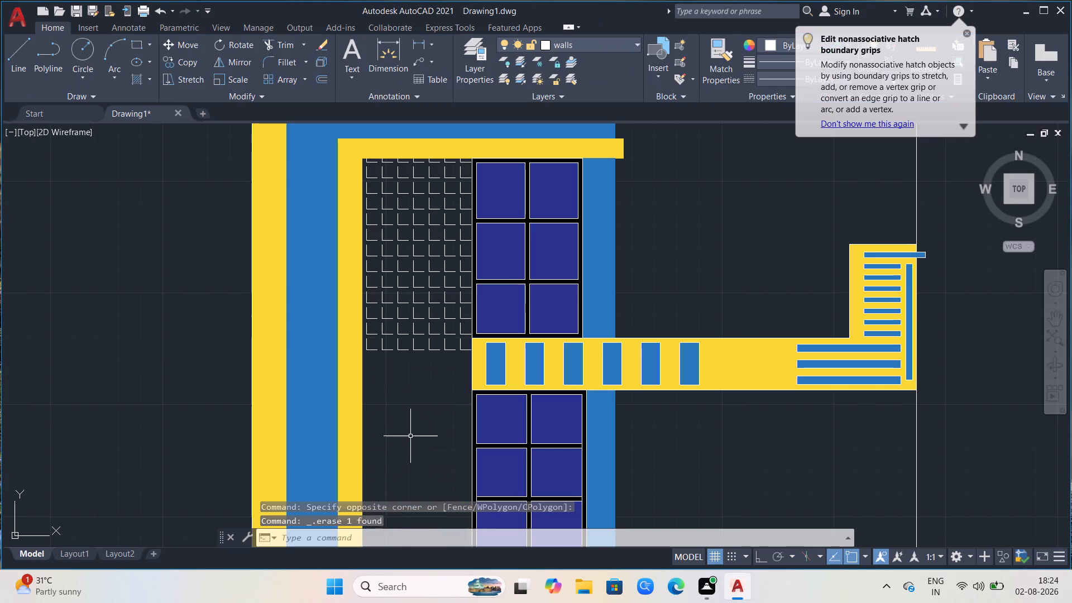
# Hatch the full-height strip between the yellow column and the windows with the grid-like pattern matched from the upper hatch, ByLayer colour, scale 1.
pyautogui.click(422, 252)
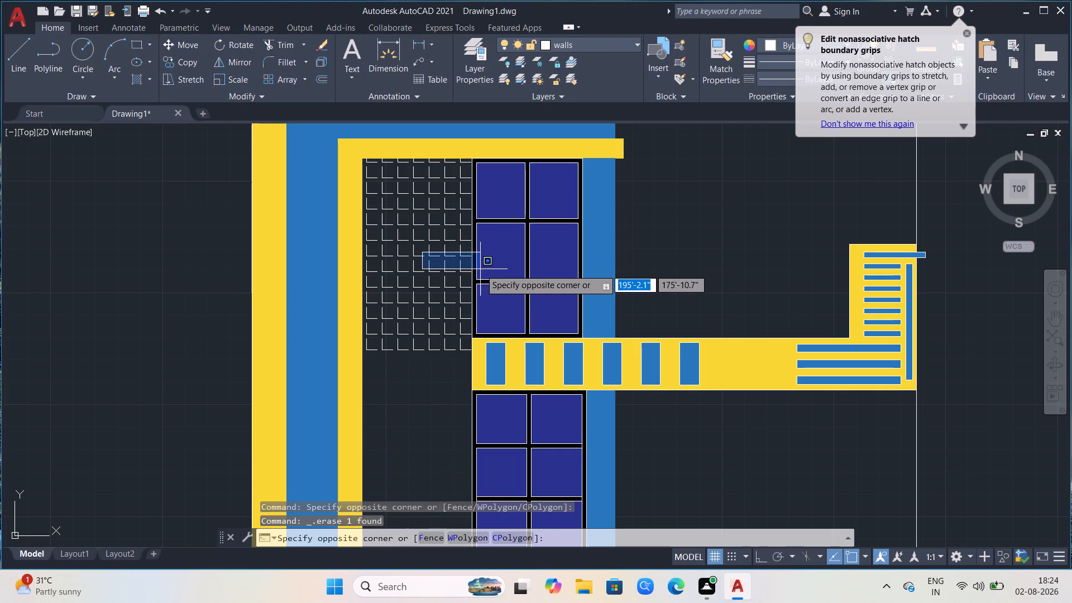
pyautogui.click(479, 269)
pyautogui.click(143, 79)
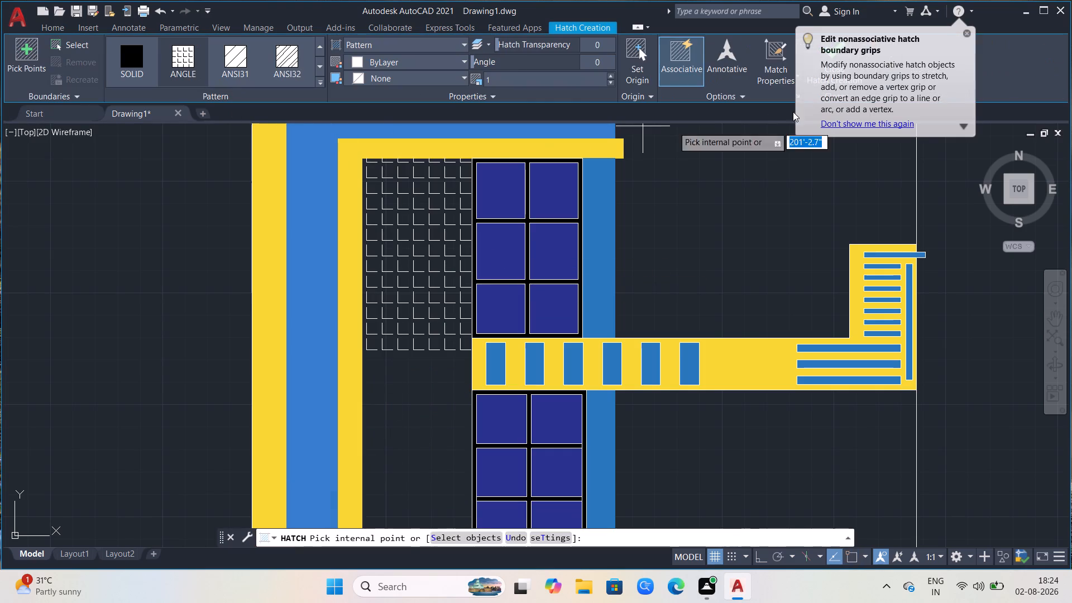
pyautogui.scroll(-1, 745, 172)
pyautogui.click(782, 53)
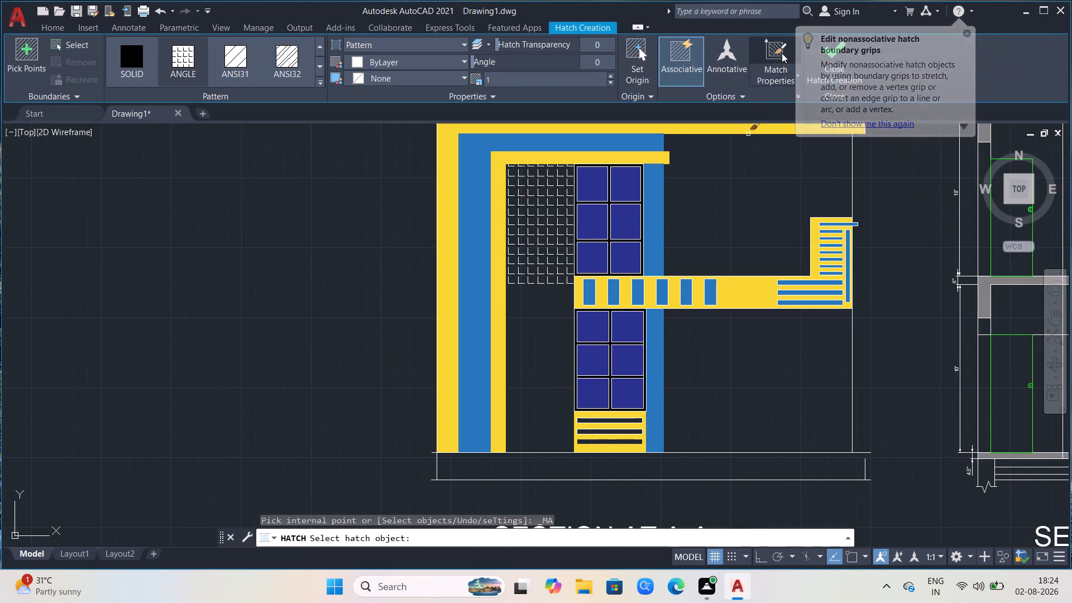
pyautogui.click(518, 237)
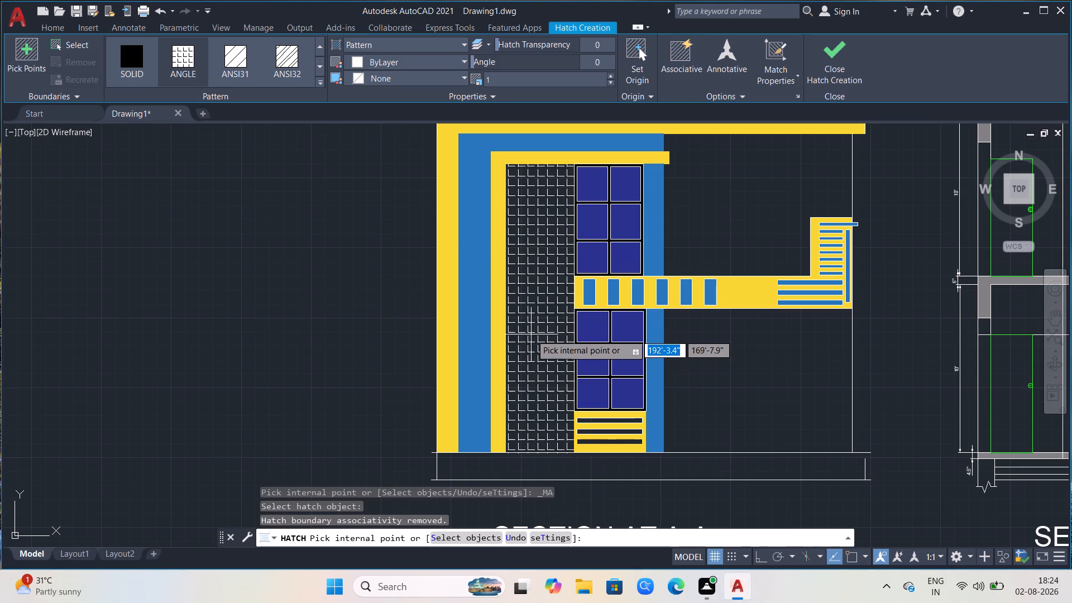
pyautogui.click(532, 332)
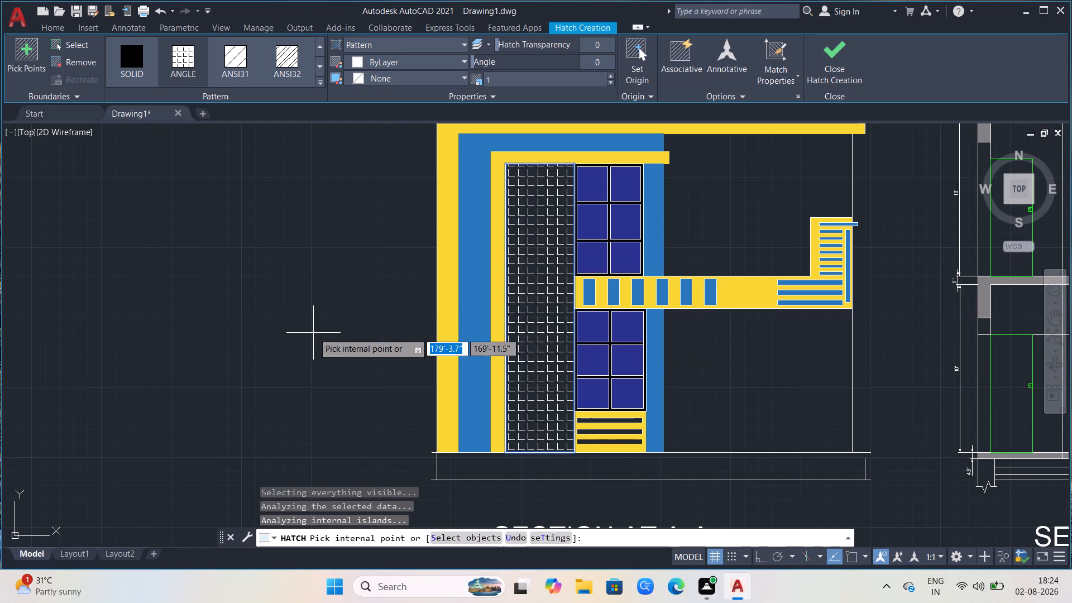
pyautogui.click(313, 333)
pyautogui.press('Escape')
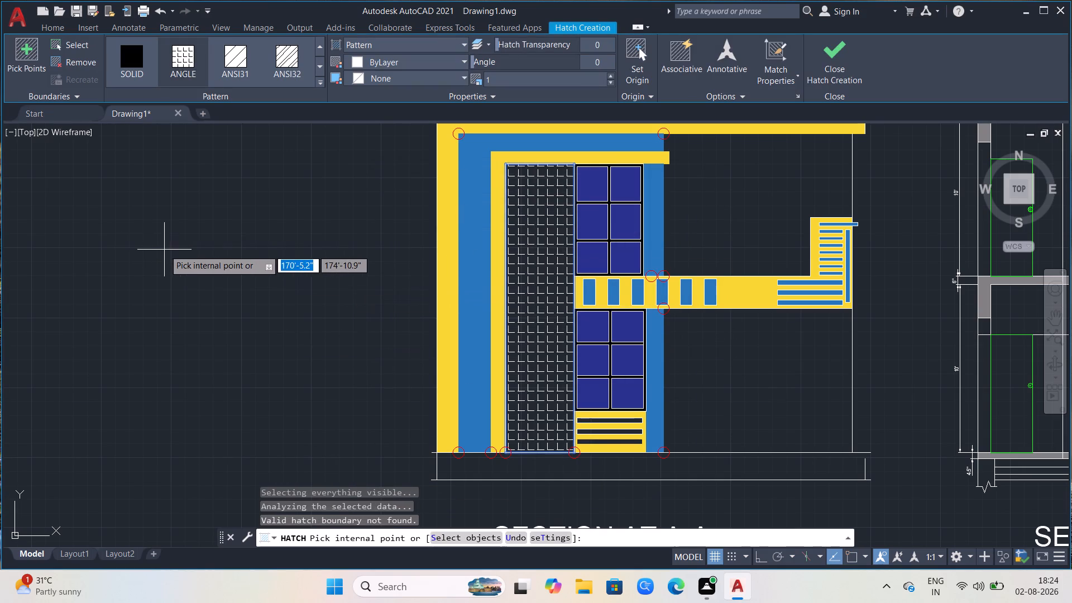
pyautogui.press('Escape')
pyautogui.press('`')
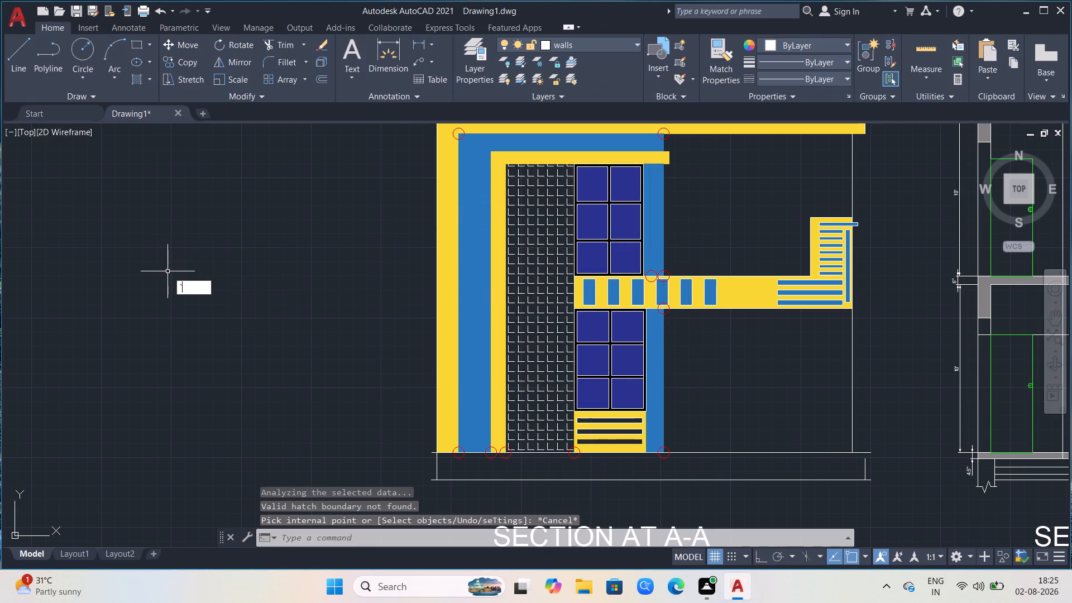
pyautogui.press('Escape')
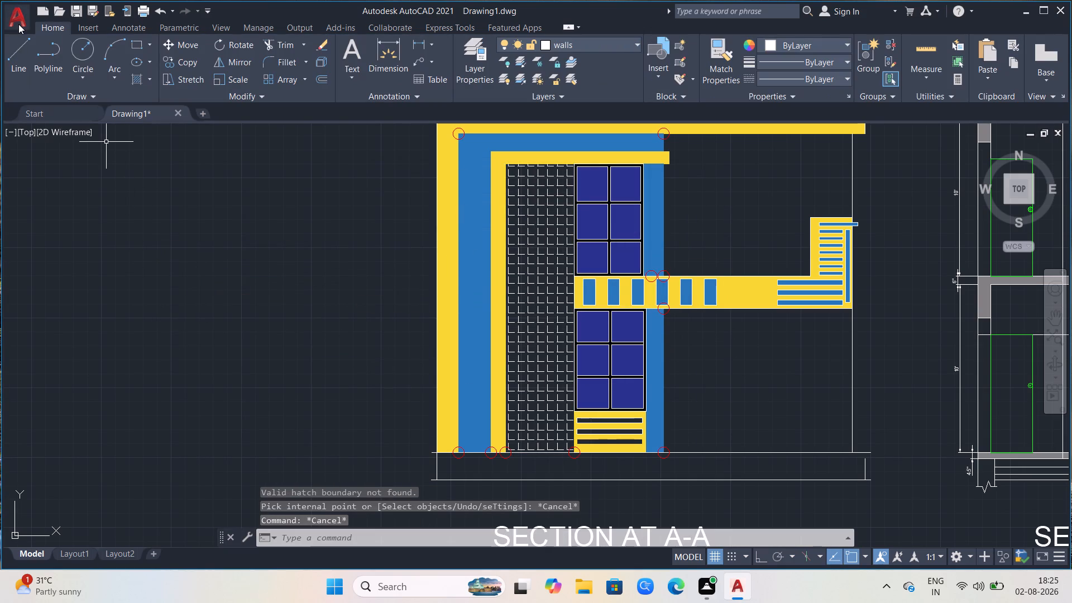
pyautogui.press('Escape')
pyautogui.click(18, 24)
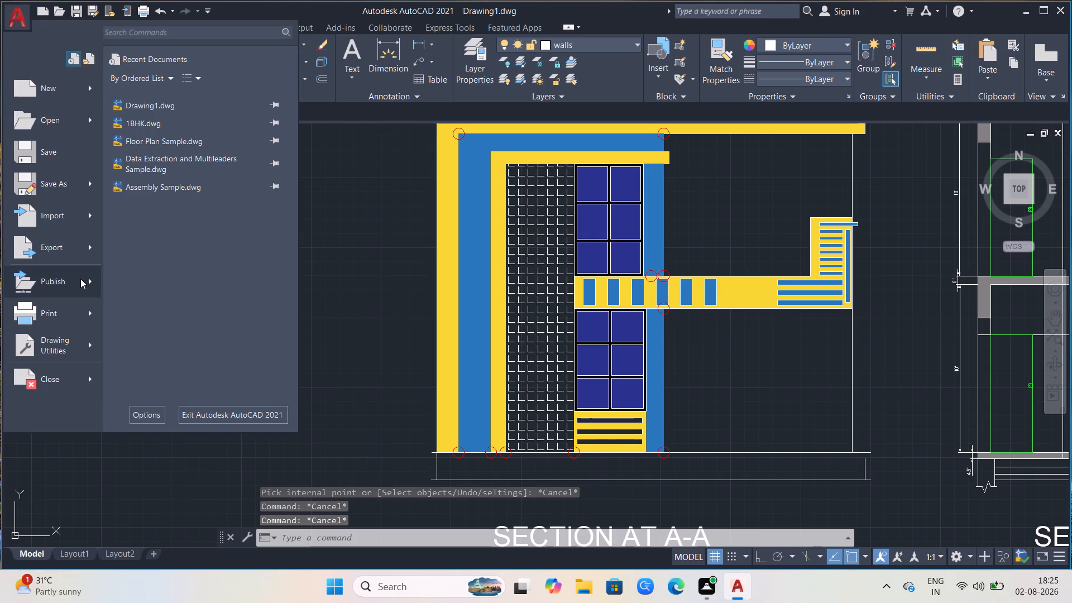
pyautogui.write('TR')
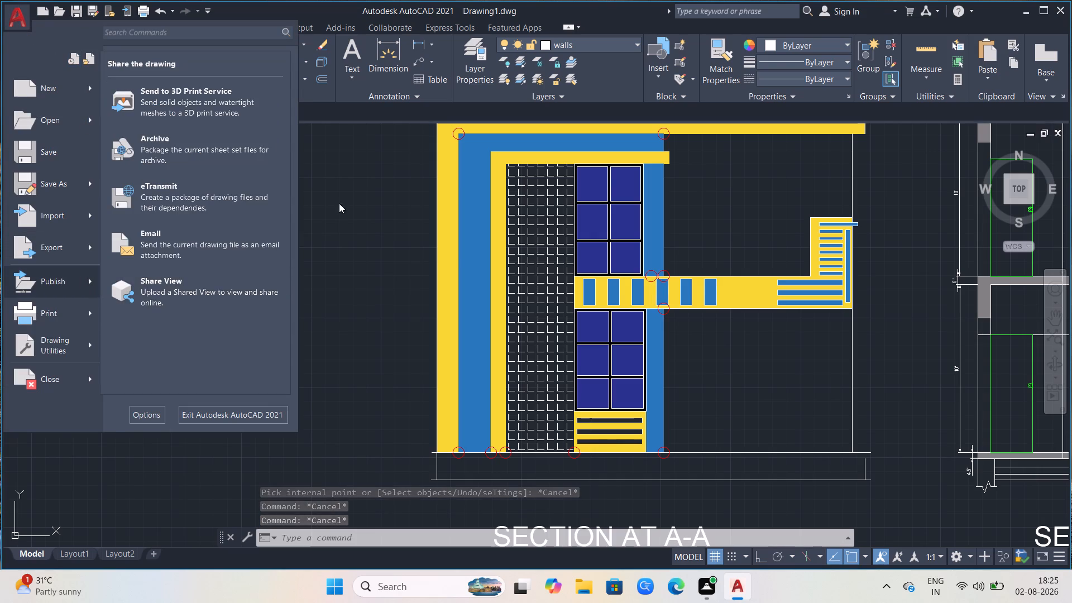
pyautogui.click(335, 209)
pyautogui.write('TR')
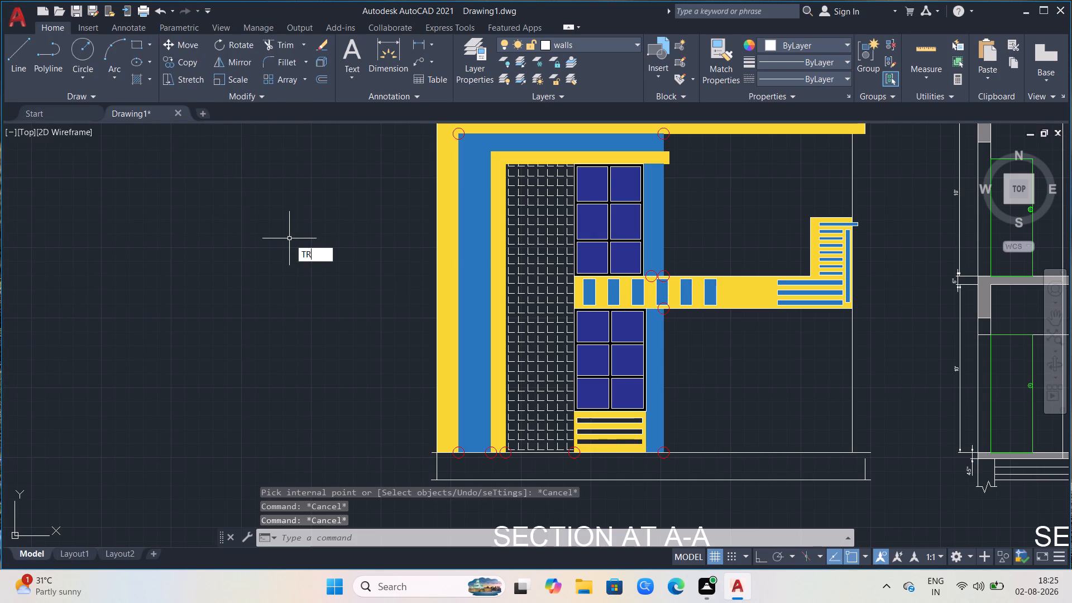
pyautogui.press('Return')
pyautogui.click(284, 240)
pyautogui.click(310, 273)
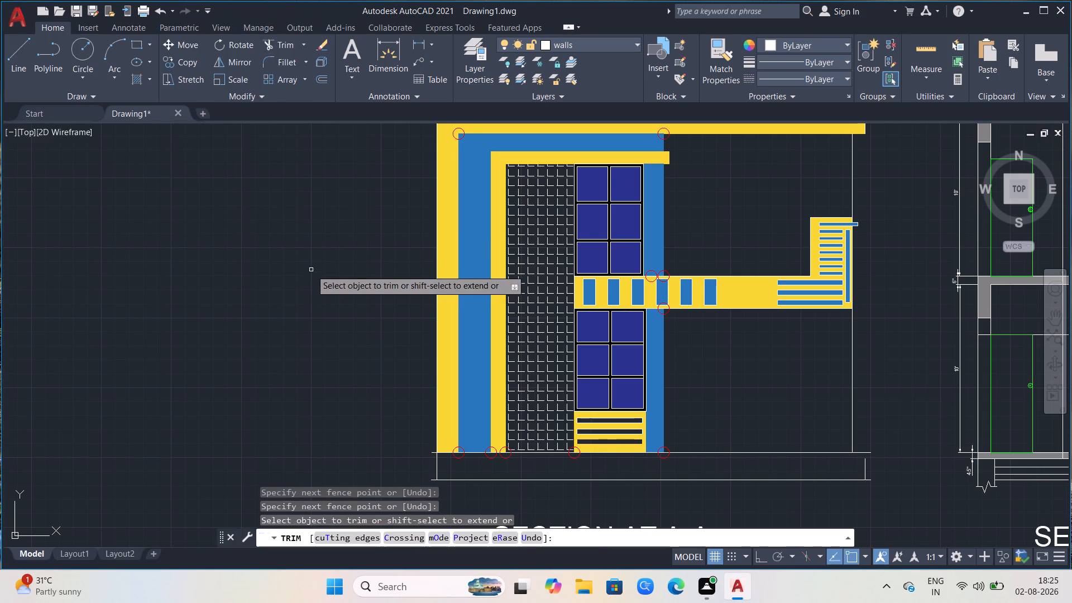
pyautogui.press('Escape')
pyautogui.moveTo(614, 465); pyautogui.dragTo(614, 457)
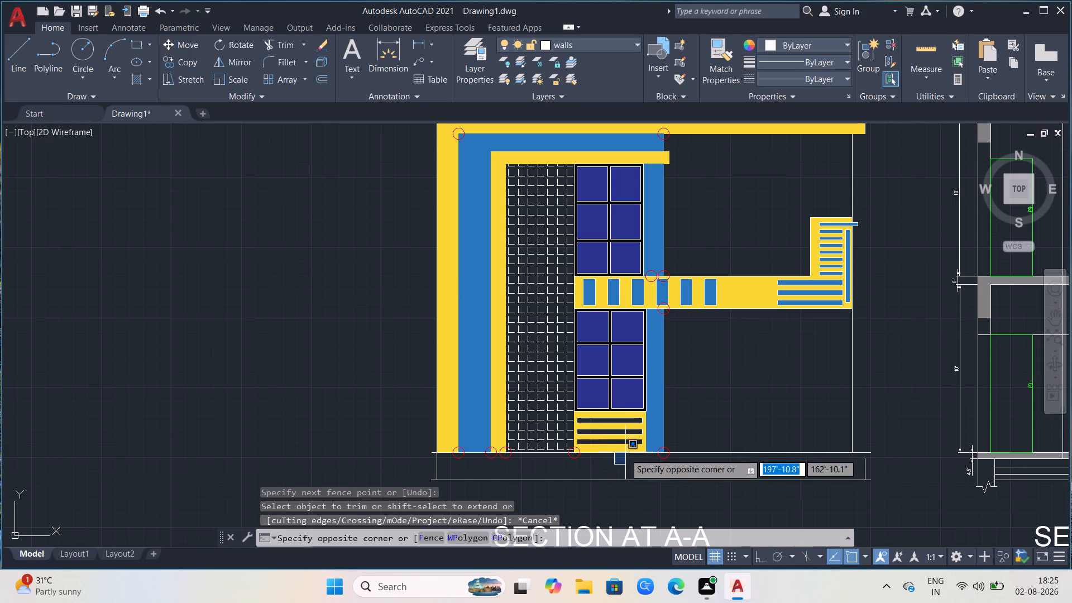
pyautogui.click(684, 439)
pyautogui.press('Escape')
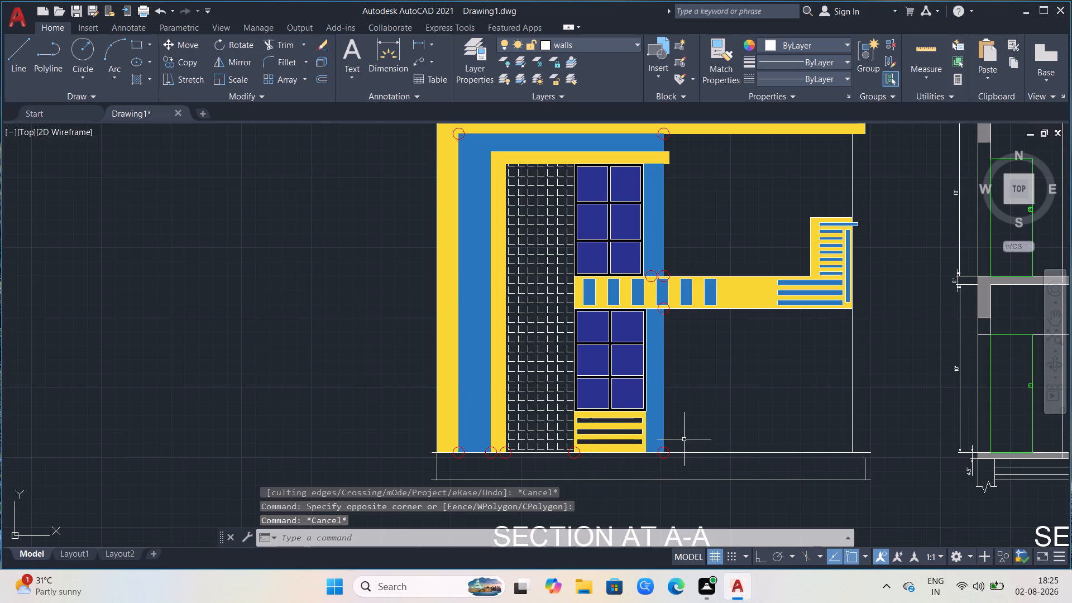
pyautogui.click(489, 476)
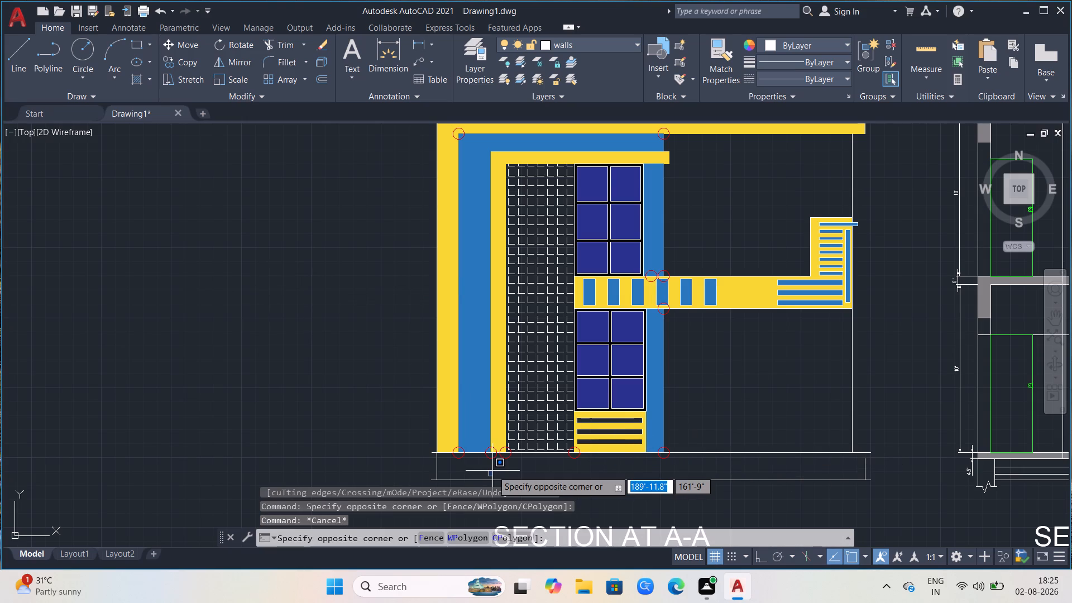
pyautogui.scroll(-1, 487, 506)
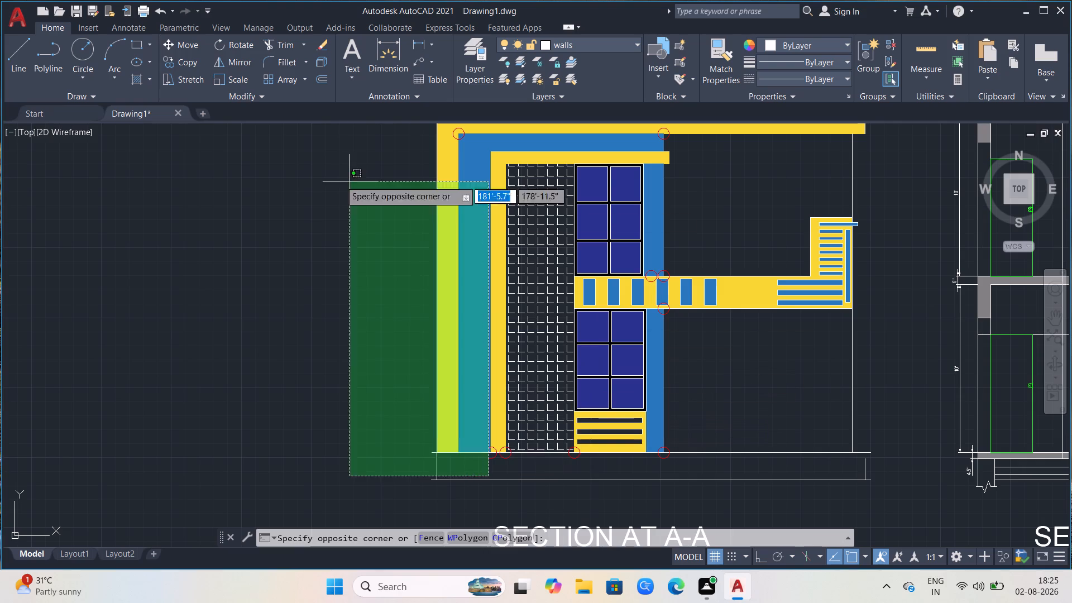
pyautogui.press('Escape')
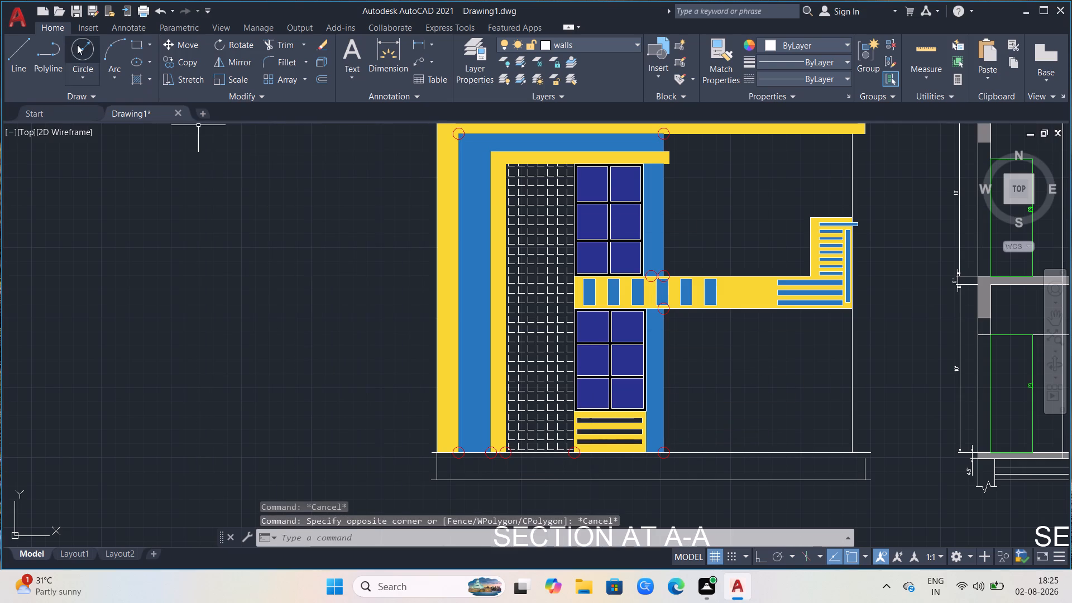
# Draw two vertical lines, about 8'-9" long, from the balcony band's underside near its outer end down to the ground line.
pyautogui.click(15, 48)
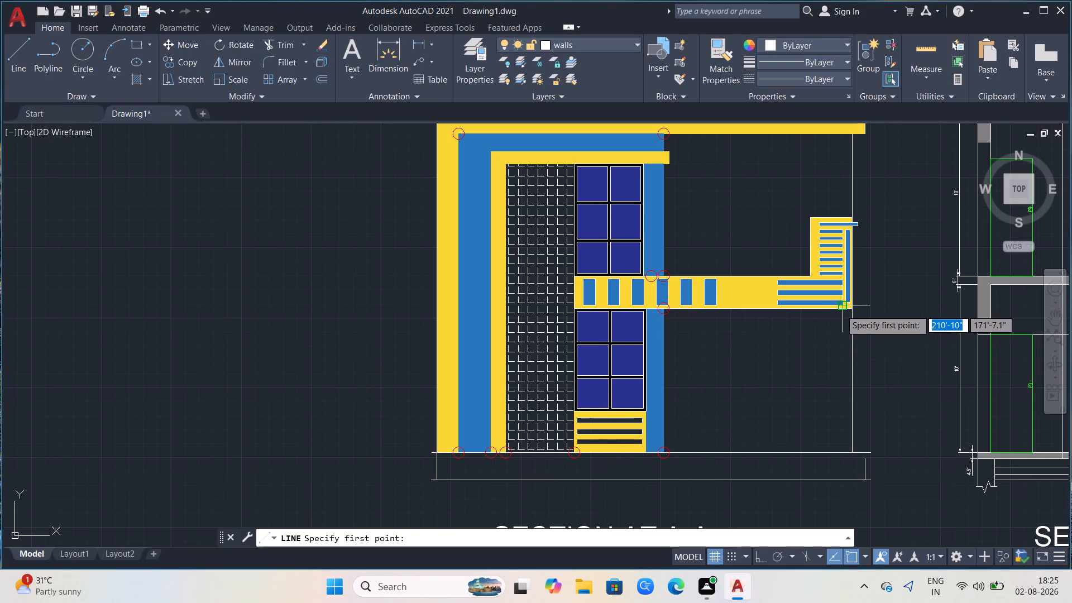
pyautogui.click(837, 312)
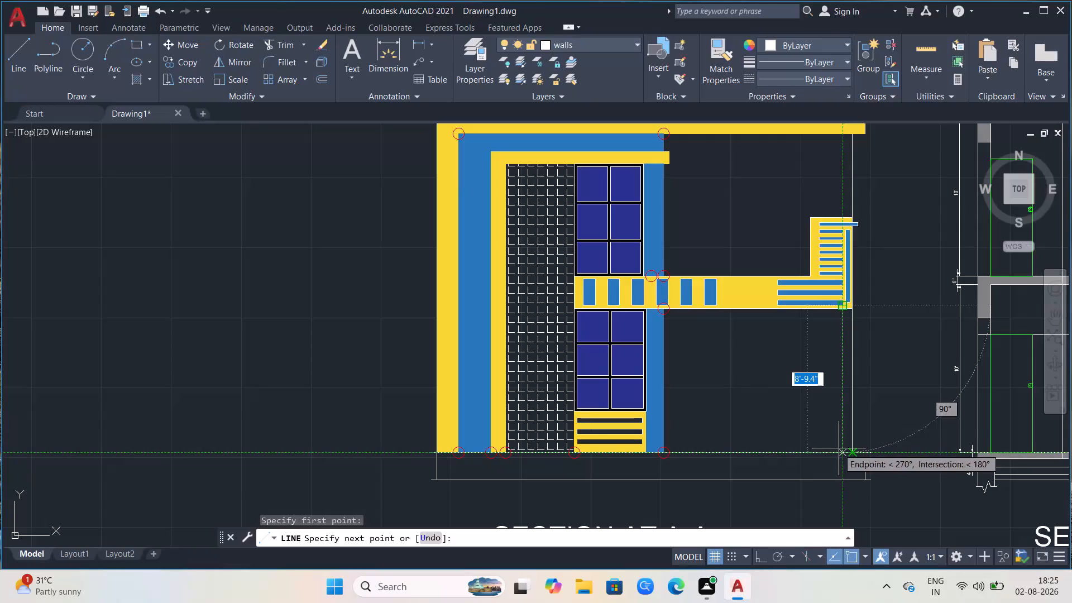
pyautogui.click(841, 449)
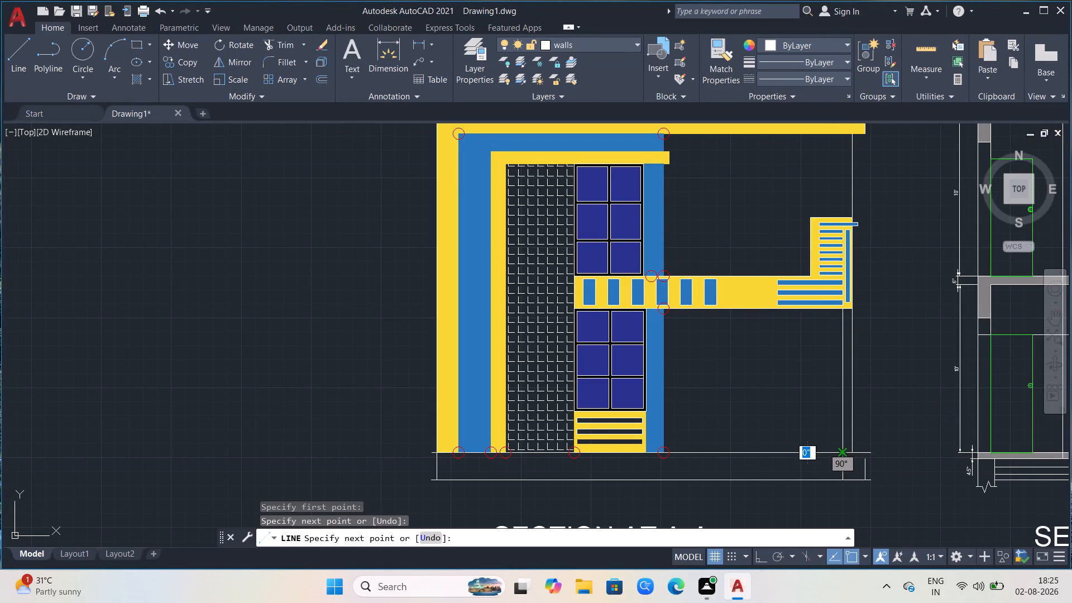
pyautogui.press('Escape')
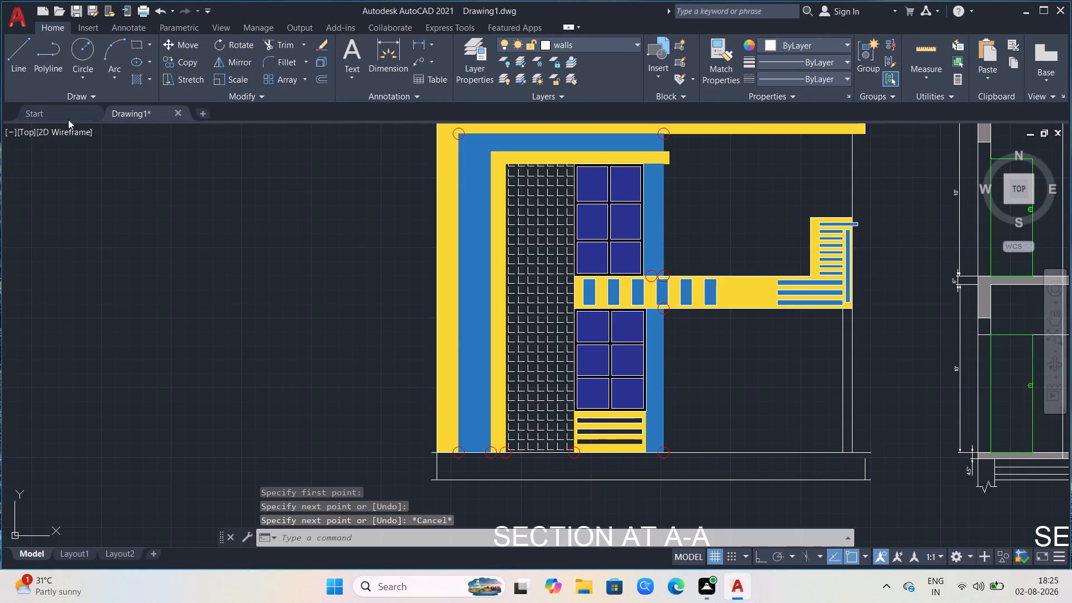
pyautogui.click(22, 67)
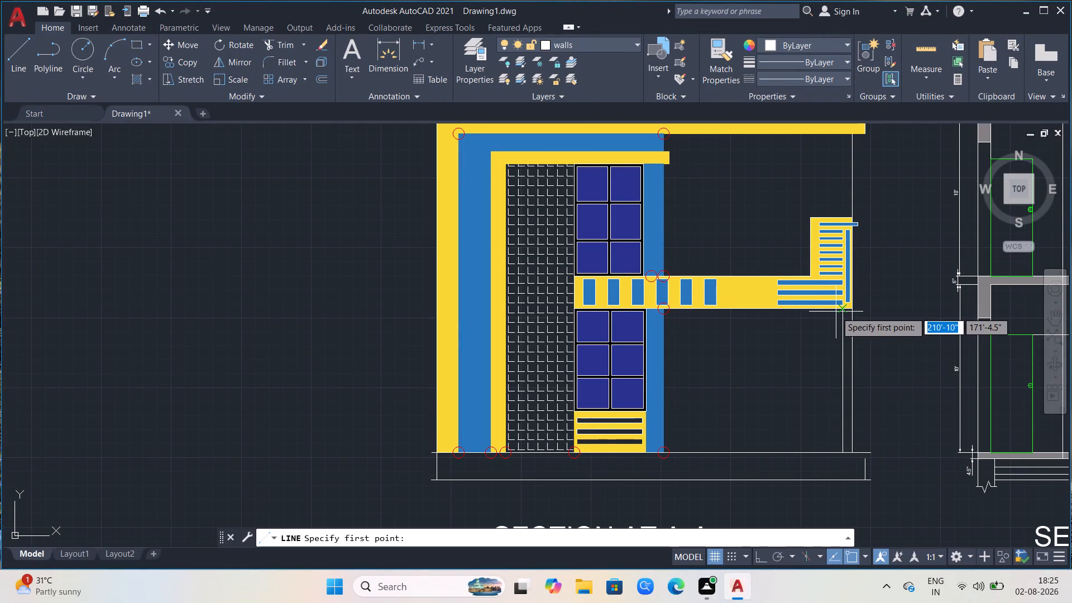
pyautogui.click(827, 313)
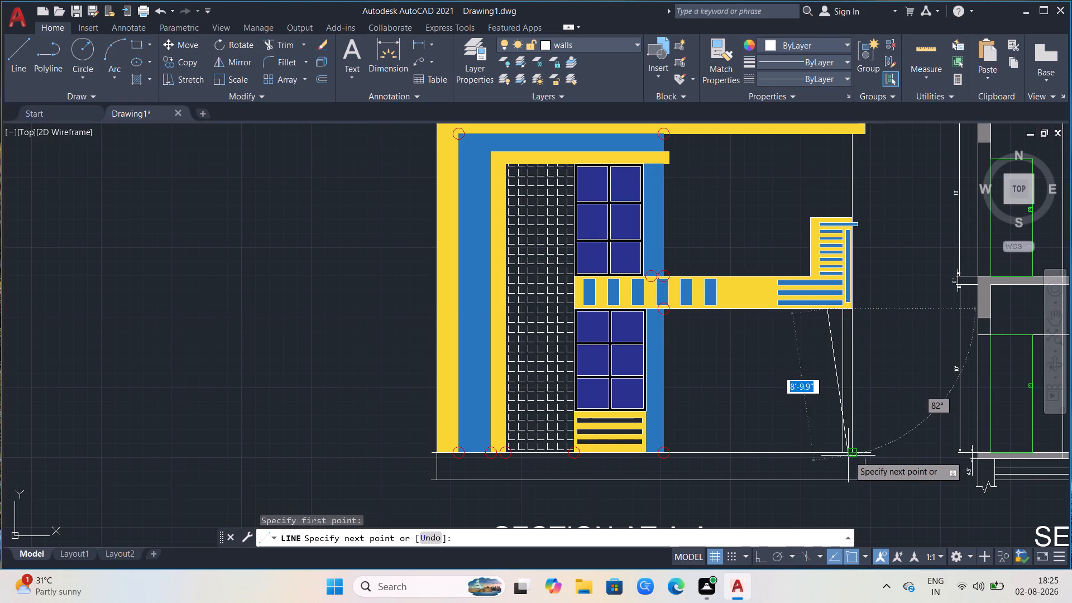
pyautogui.click(825, 454)
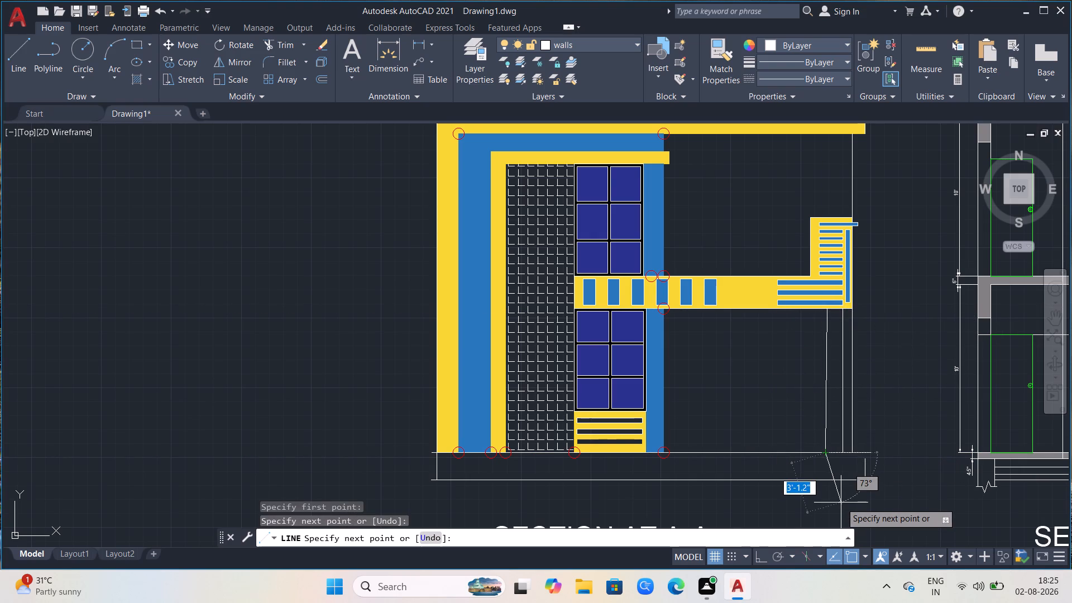
pyautogui.press('Escape')
# Delete the outermost vertical line running from the balcony's outer edge down to the ground line.
pyautogui.click(851, 371)
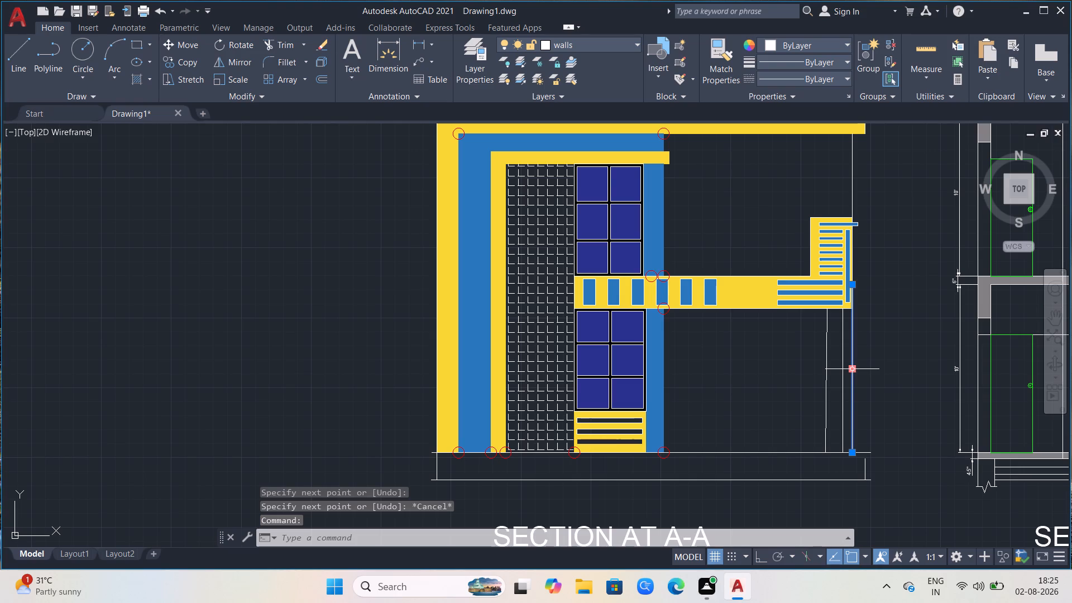
pyautogui.press('Delete')
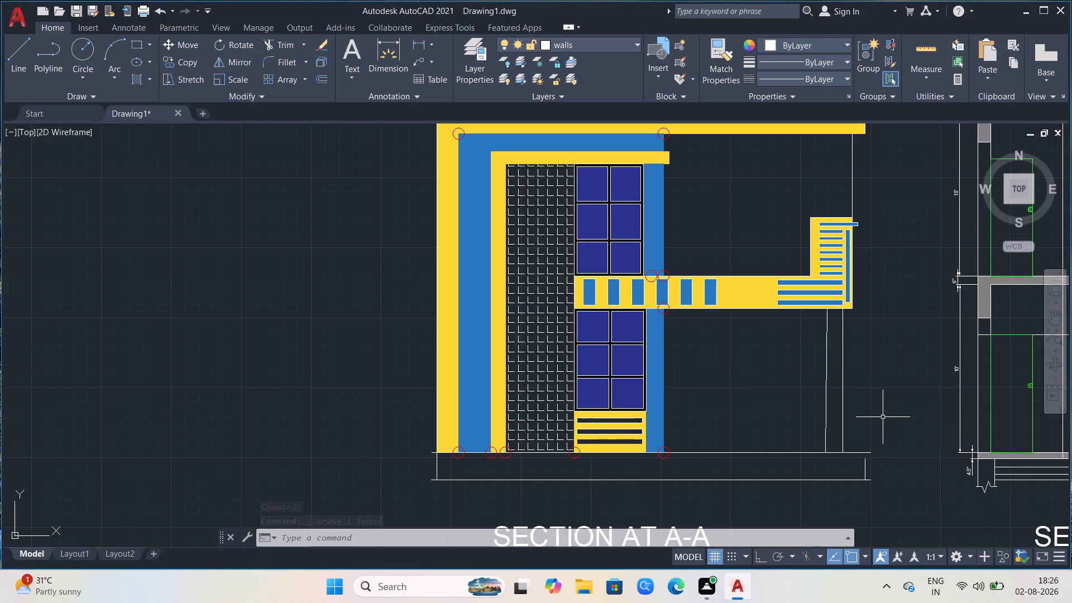
# Draw a low wall outline outside the column, starting about 4'-0.7" above ground, running outward, down to ground level and back to the ground line's end.
pyautogui.click(21, 54)
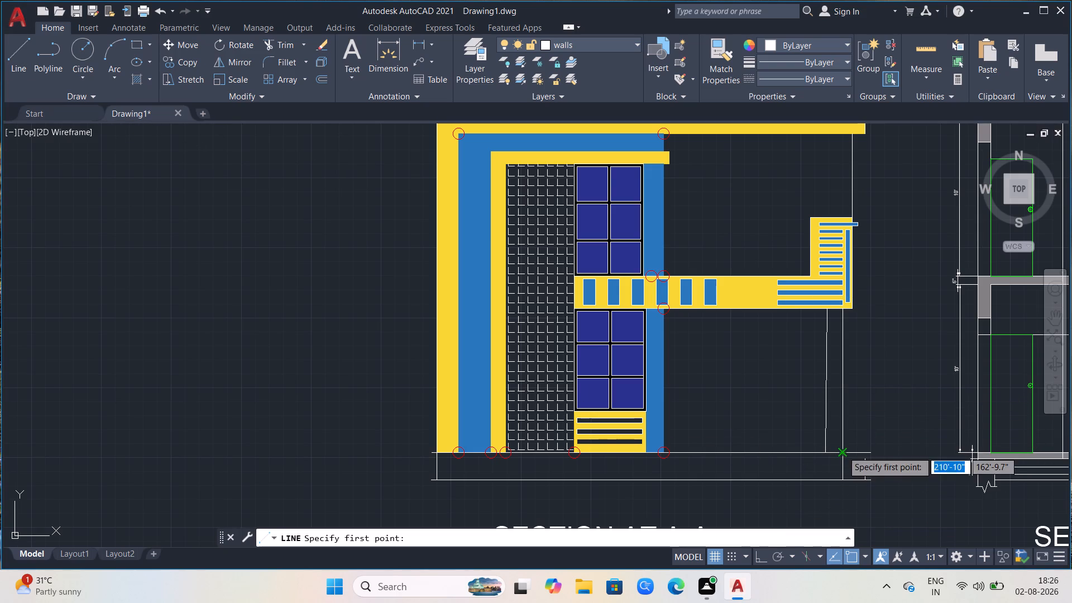
pyautogui.click(844, 385)
pyautogui.click(890, 385)
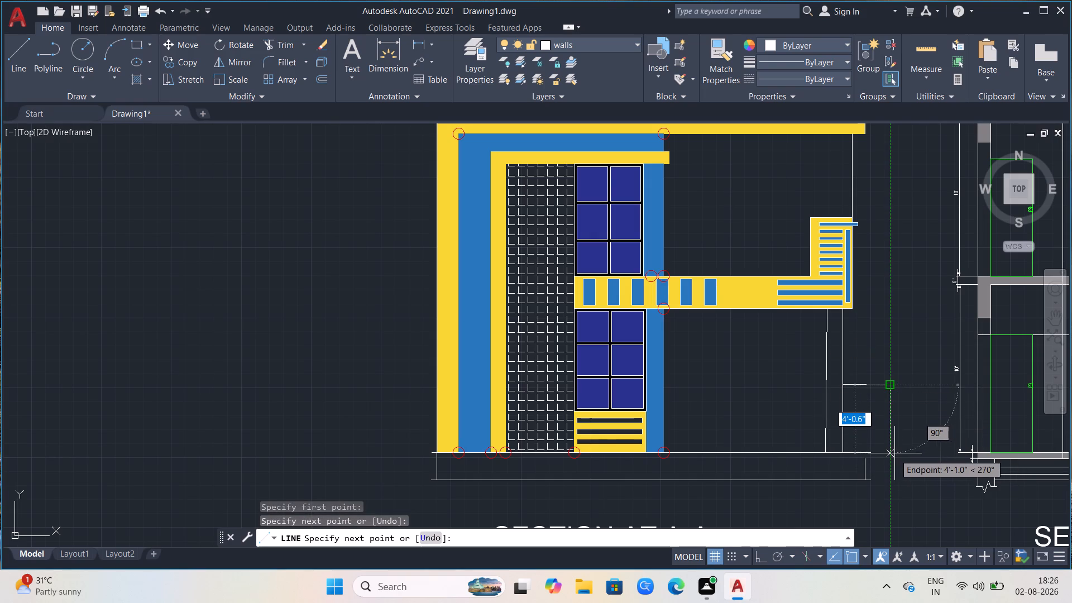
pyautogui.click(894, 453)
pyautogui.click(868, 454)
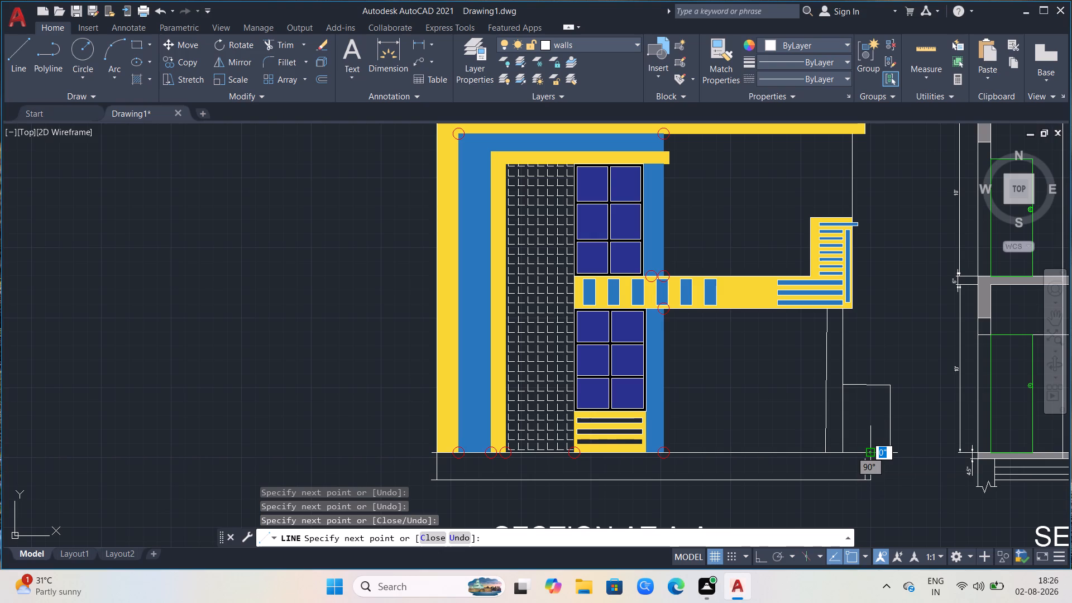
pyautogui.press('Escape')
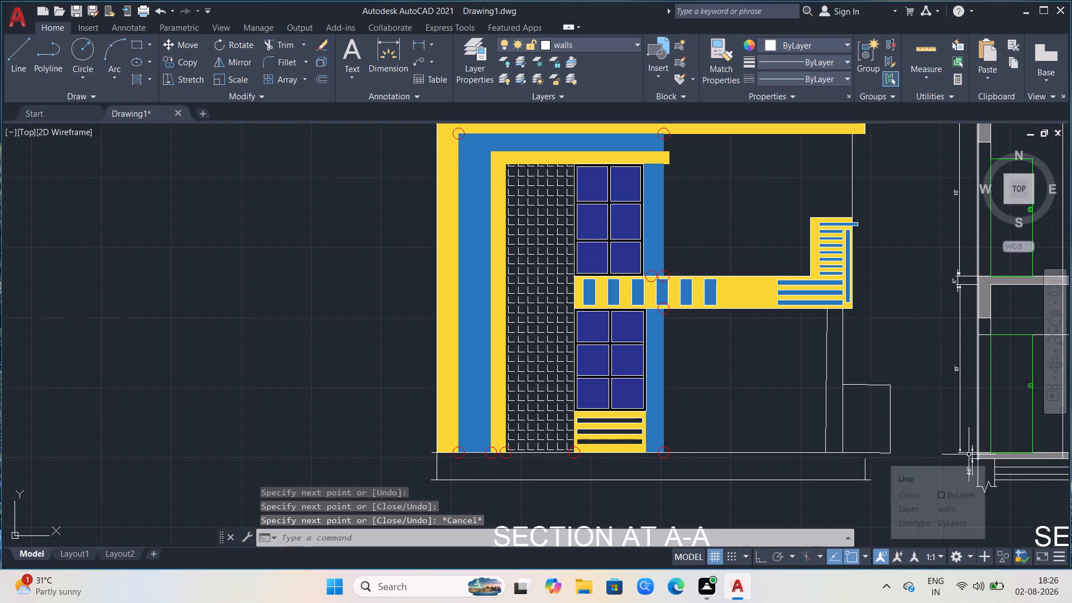
# With Ortho on, draw a vertical line just inside the low wall's outer edge, from its top to ground level.
pyautogui.click(28, 51)
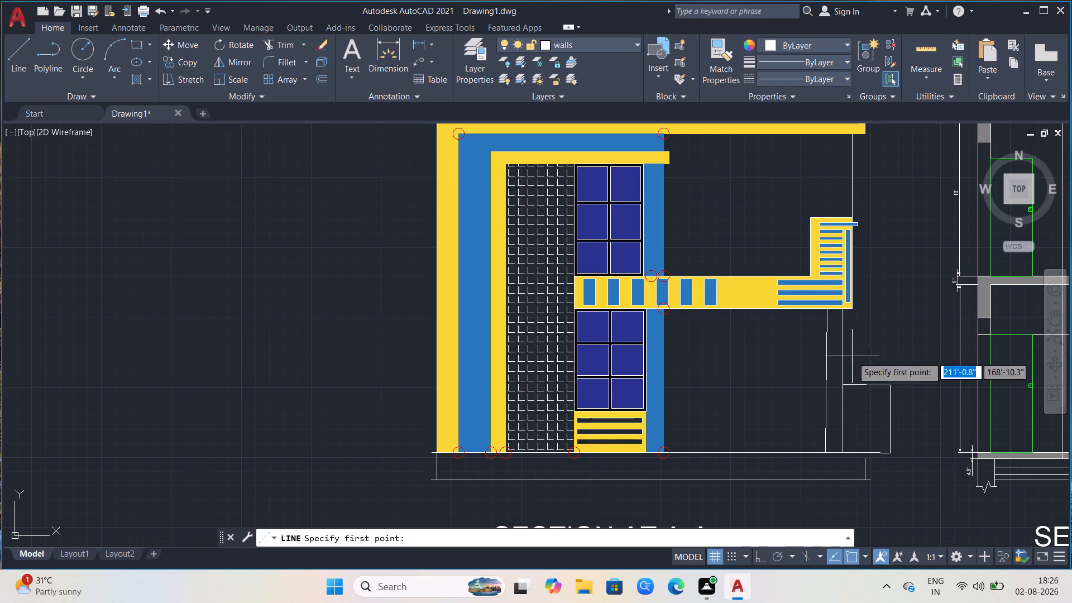
pyautogui.click(880, 389)
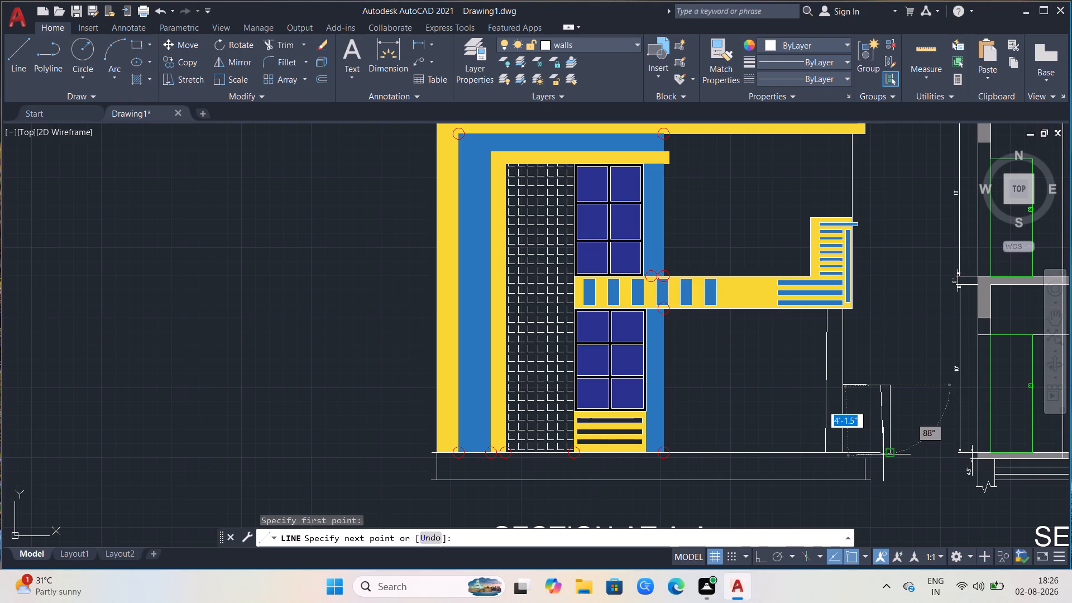
pyautogui.press('F8')
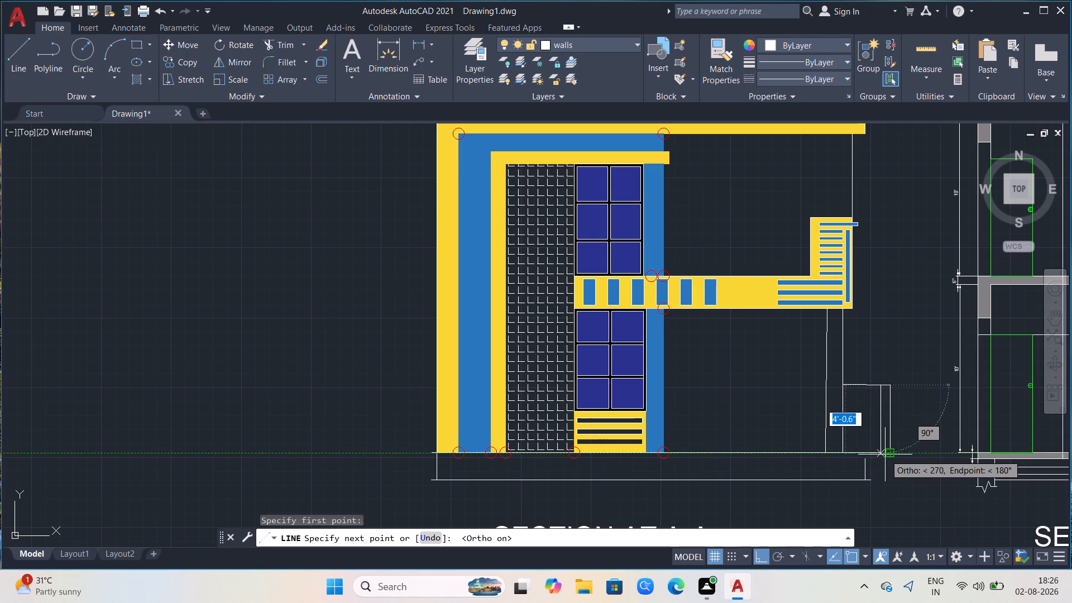
pyautogui.click(885, 454)
pyautogui.press('Escape')
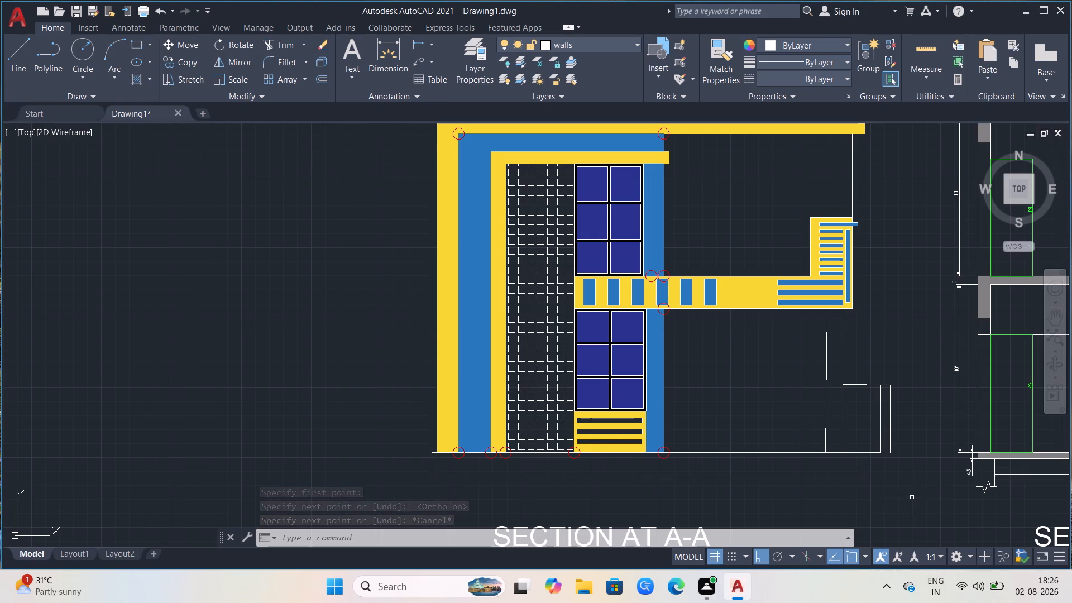
# Delete the short vertical line closing the outer end of the plinth below the ground line.
pyautogui.click(867, 468)
pyautogui.click(863, 469)
pyautogui.press('Delete')
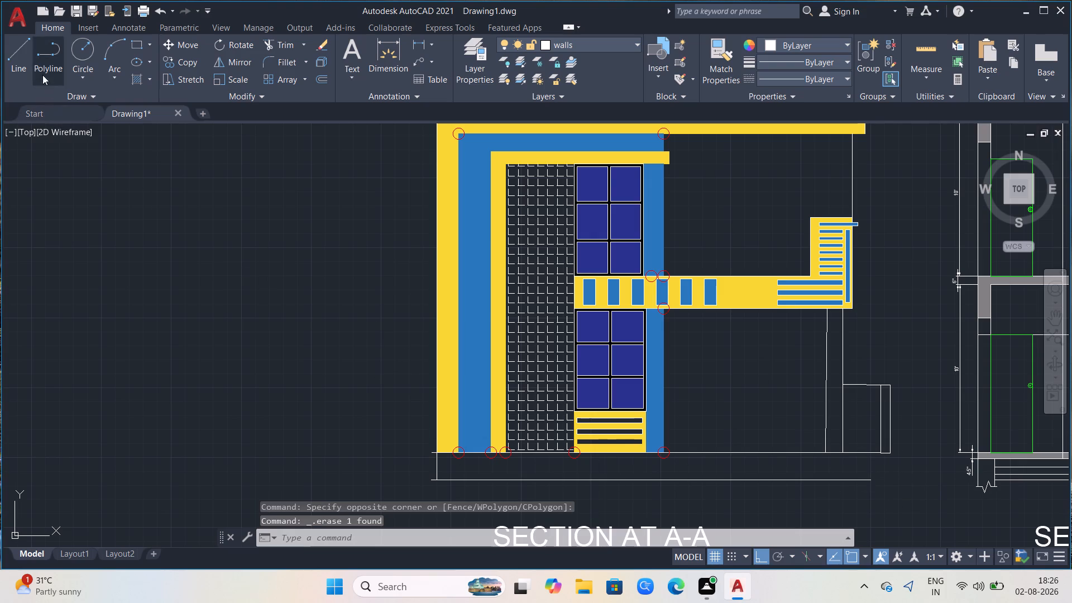
# Extend the plinth's bottom line about 1'-2" outward to align with the low wall's outer edge, and close it vertically up to ground level.
pyautogui.click(26, 53)
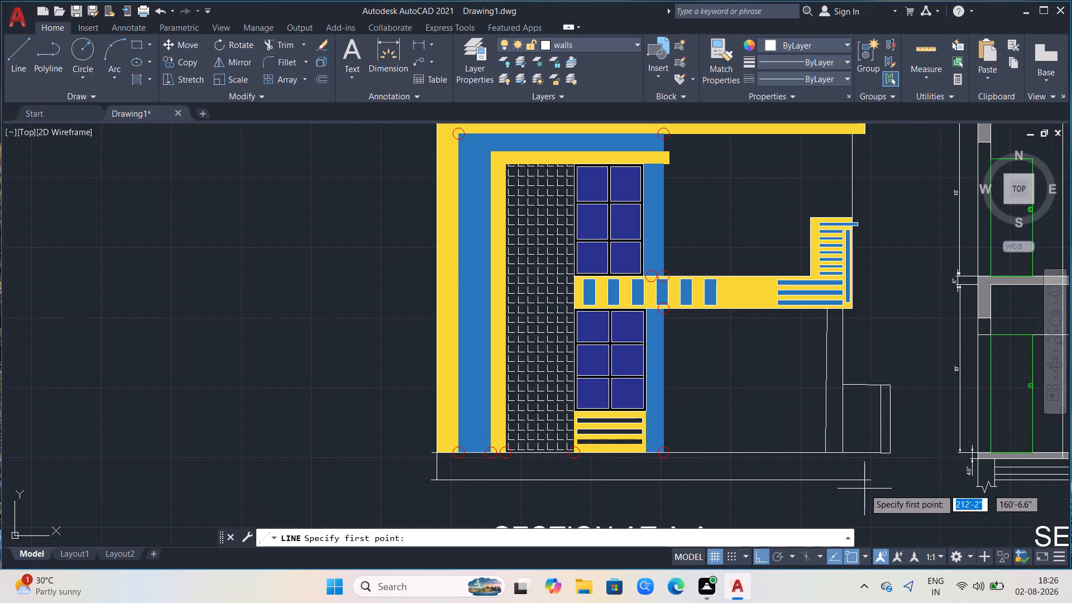
pyautogui.click(873, 480)
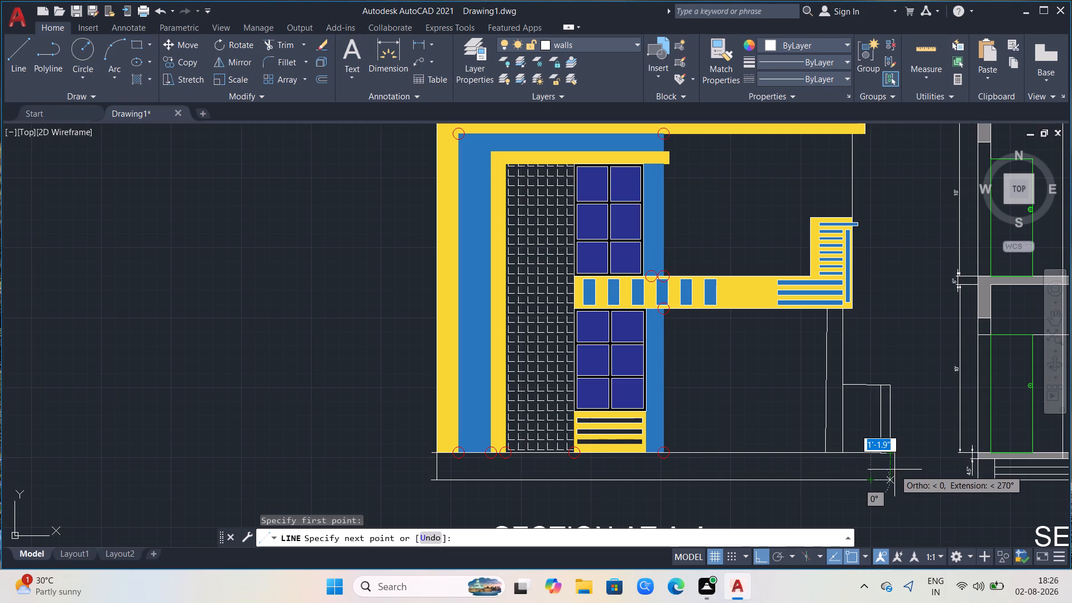
pyautogui.click(894, 475)
pyautogui.click(892, 454)
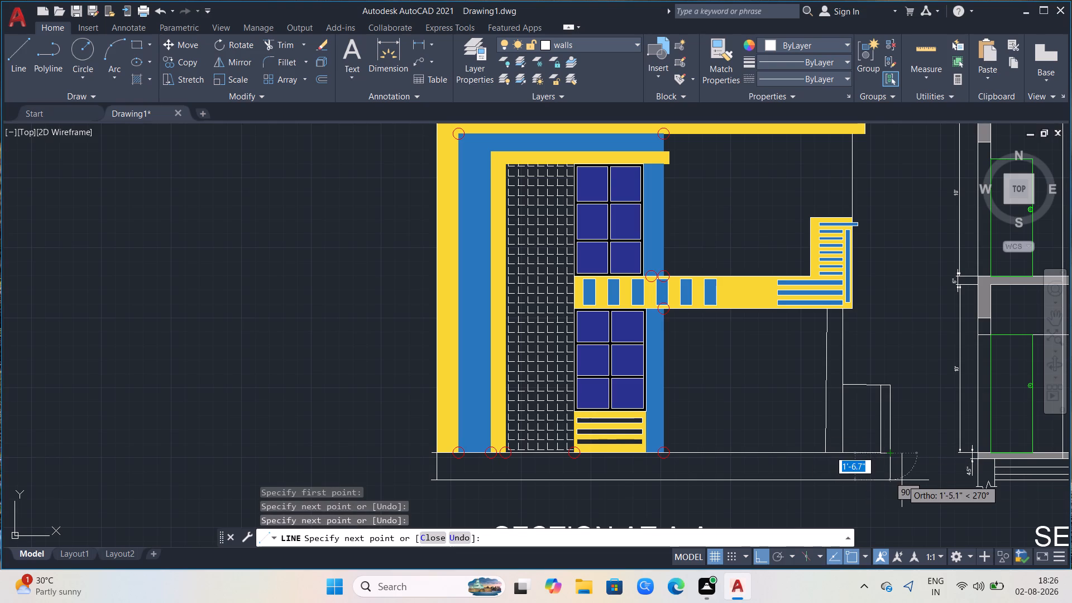
pyautogui.press('Escape')
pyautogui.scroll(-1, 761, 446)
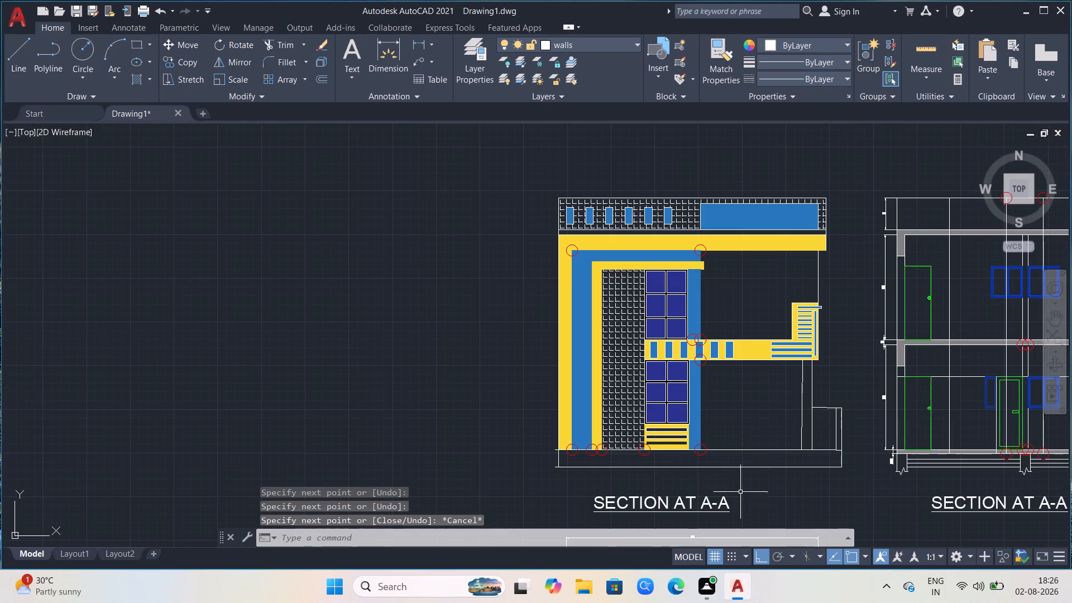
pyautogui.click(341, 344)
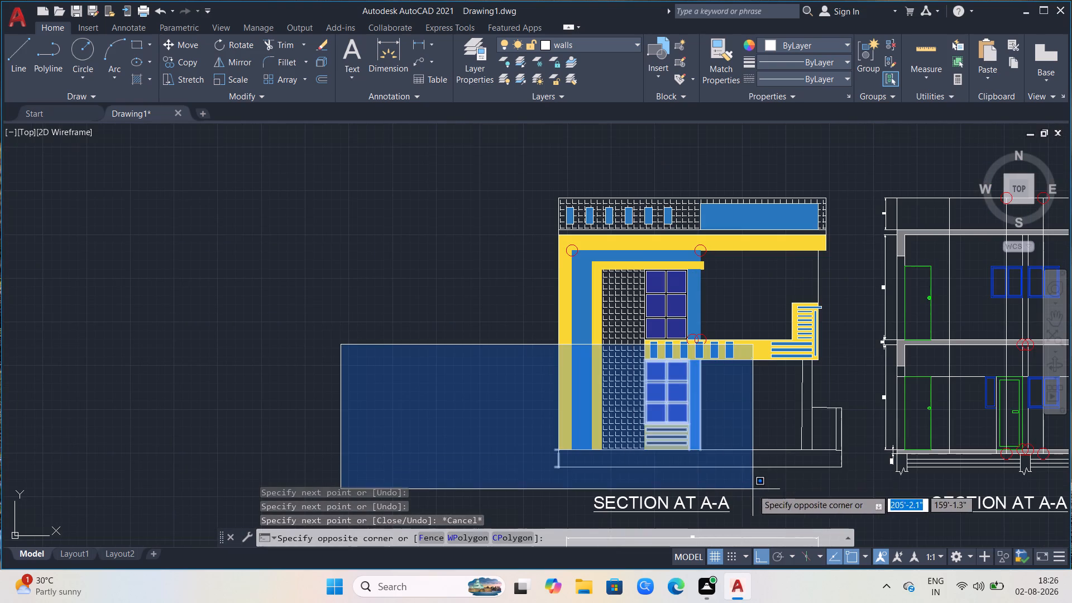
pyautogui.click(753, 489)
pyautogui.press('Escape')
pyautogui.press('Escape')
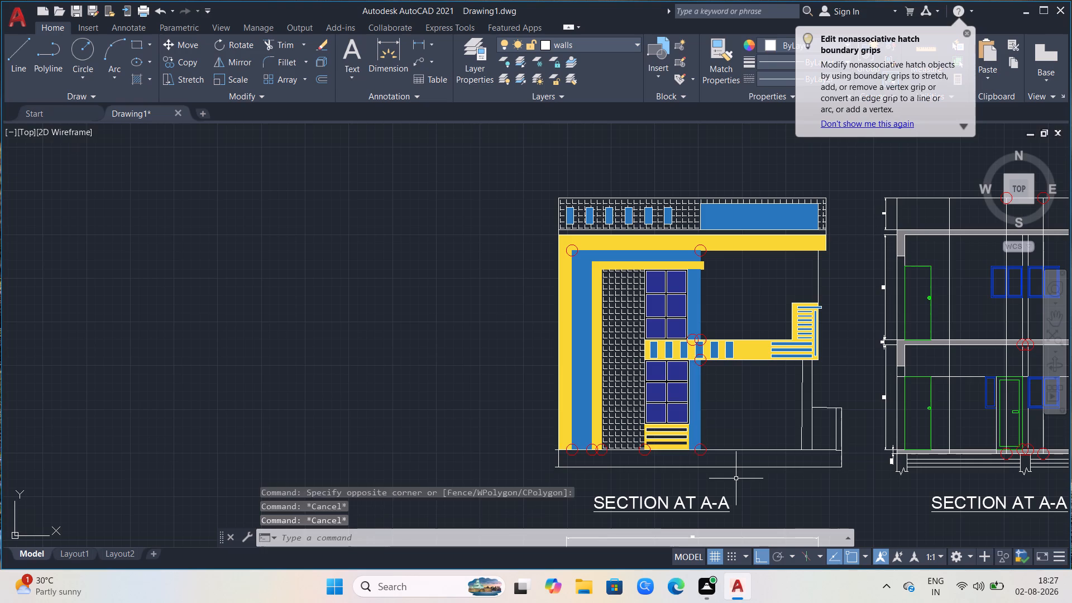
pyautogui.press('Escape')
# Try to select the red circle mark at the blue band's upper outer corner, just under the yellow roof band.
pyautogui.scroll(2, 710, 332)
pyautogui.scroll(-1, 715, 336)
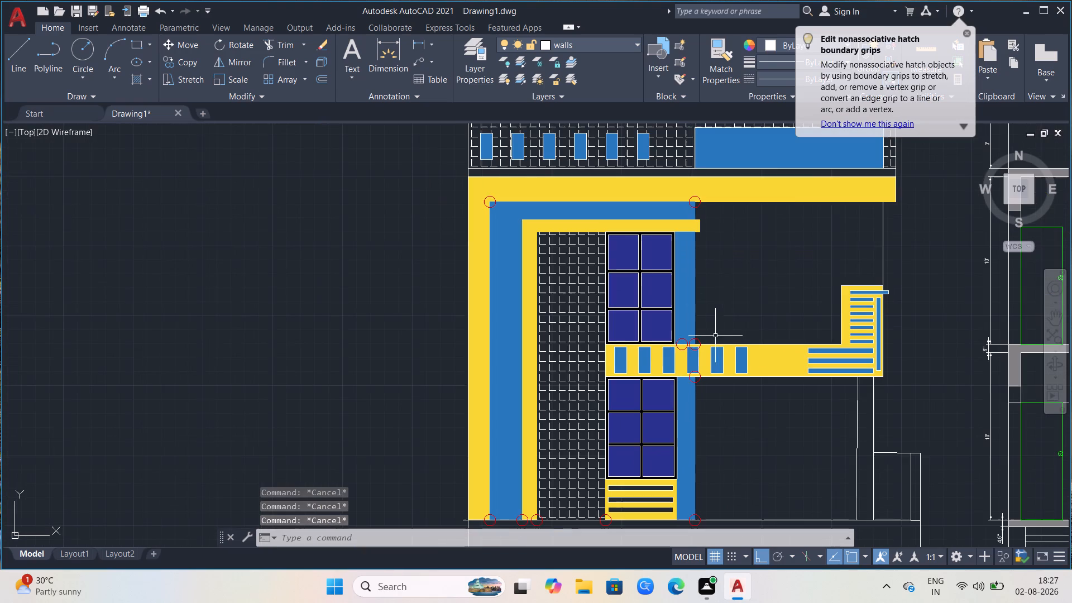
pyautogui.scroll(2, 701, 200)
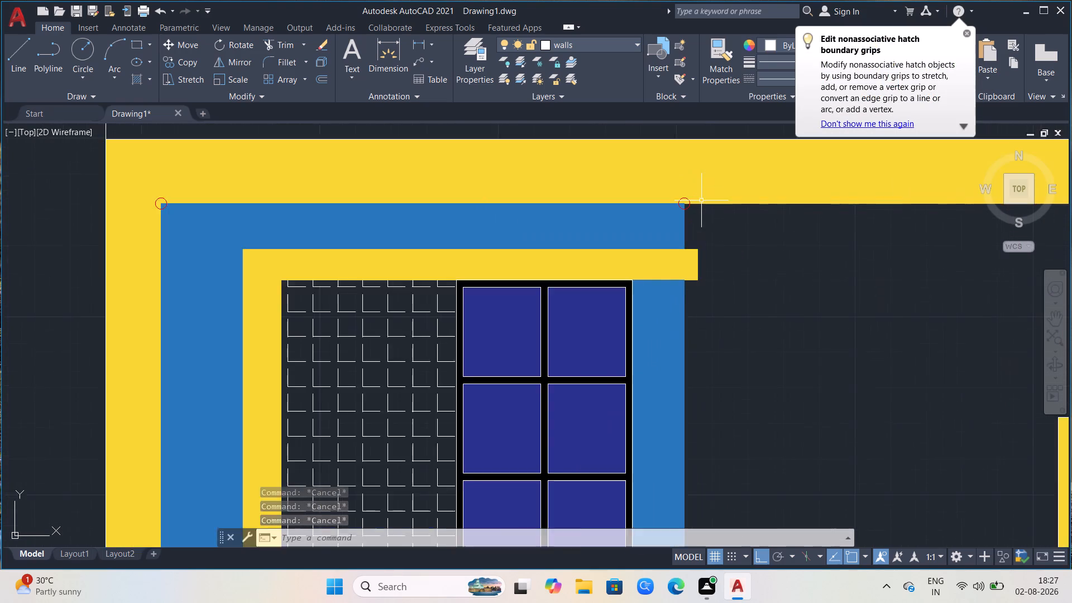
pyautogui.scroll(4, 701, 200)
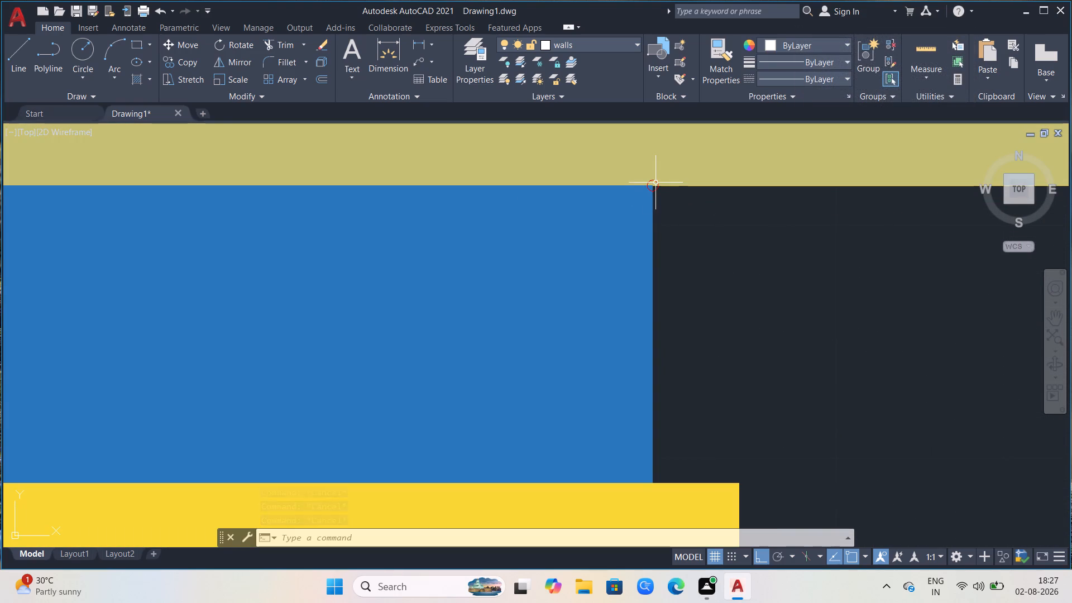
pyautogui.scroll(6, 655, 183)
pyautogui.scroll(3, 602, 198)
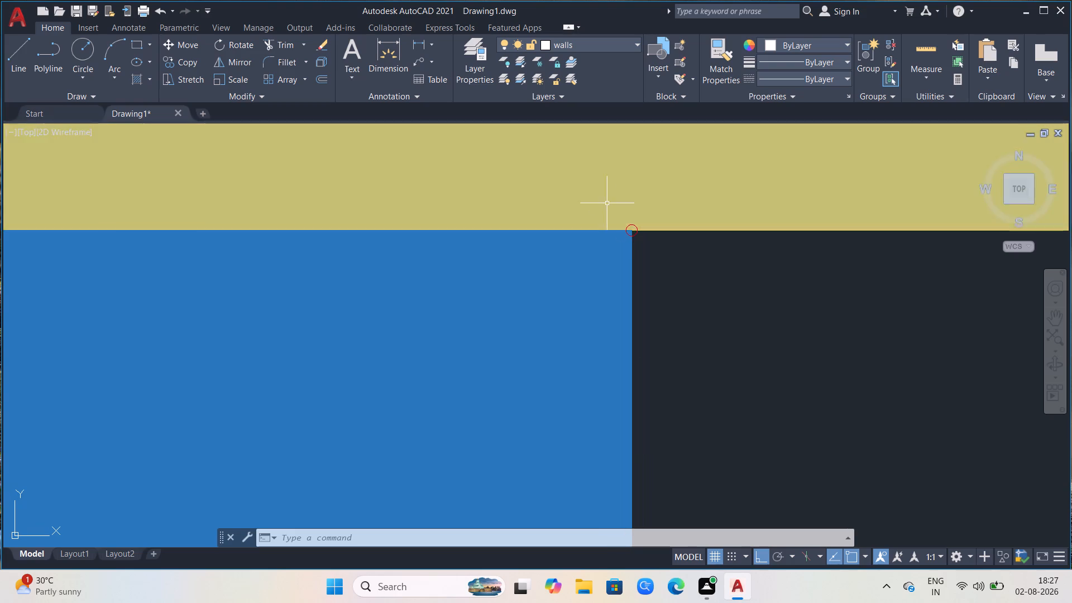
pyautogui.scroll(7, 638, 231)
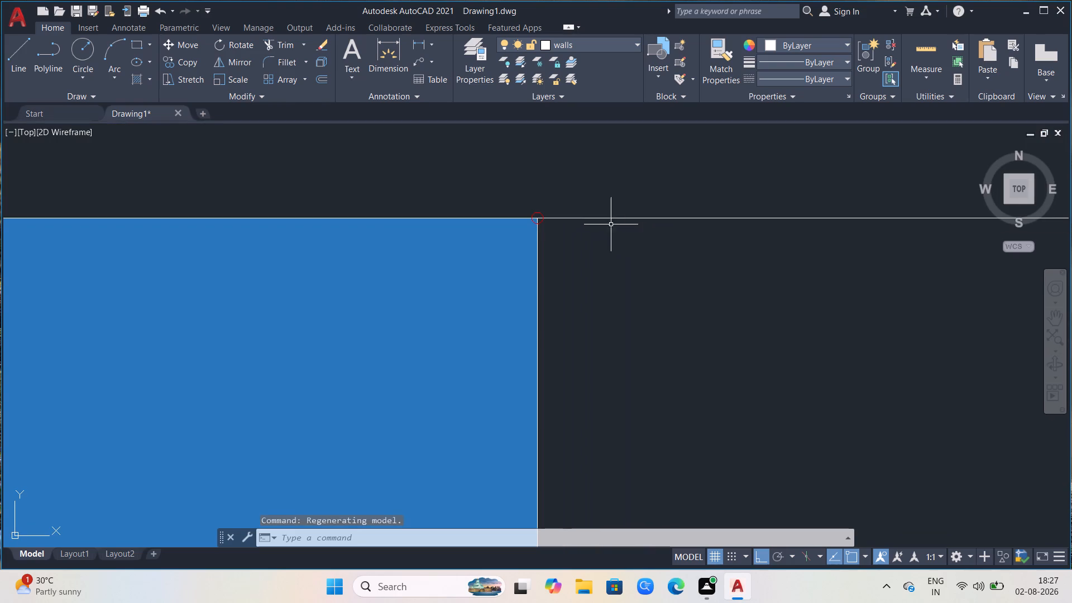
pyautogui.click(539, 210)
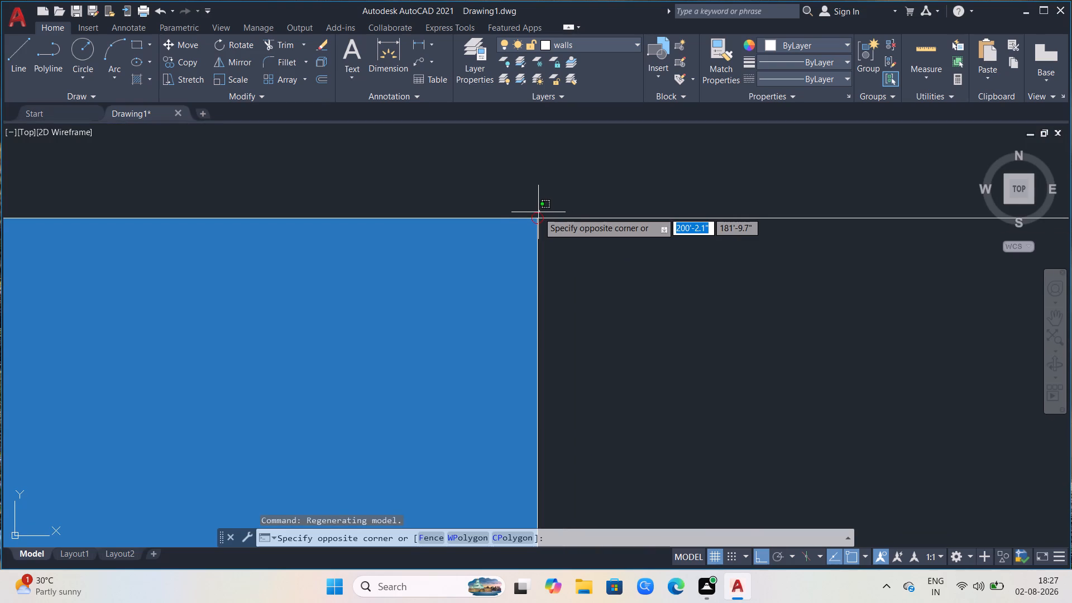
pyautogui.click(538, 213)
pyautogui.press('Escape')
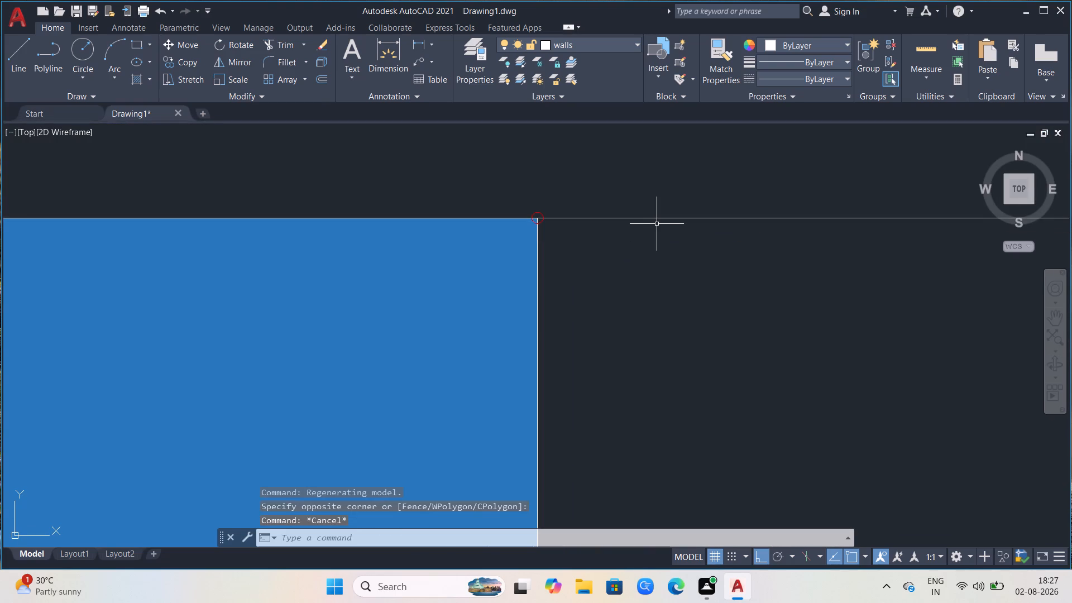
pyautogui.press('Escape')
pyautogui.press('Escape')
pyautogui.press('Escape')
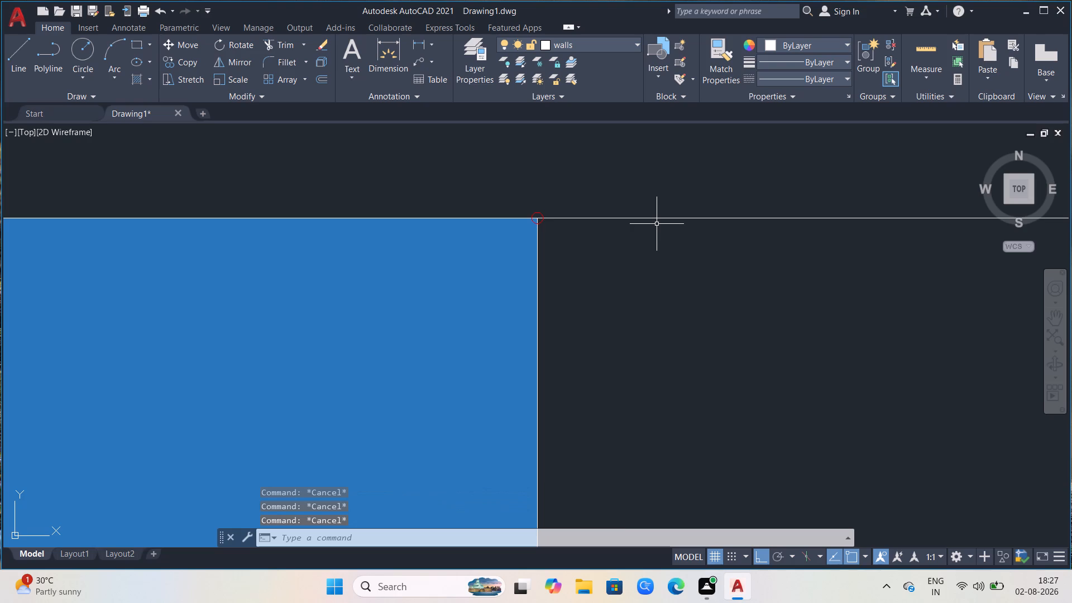
# Examine the red circle marks along the elevation's ground line and check the elevation against the section and floor plans.
pyautogui.scroll(-20, 657, 224)
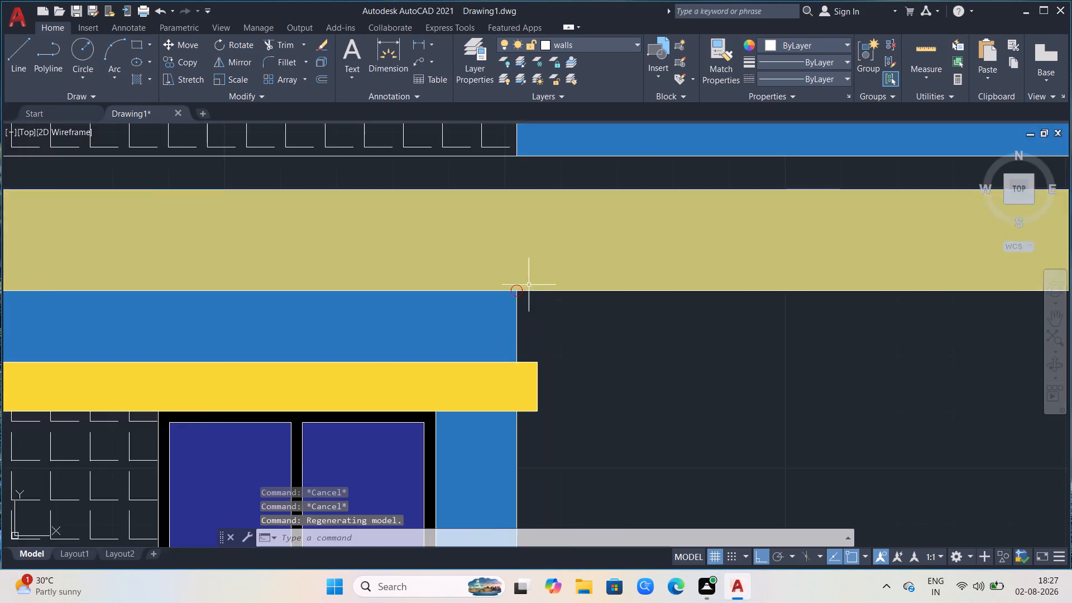
pyautogui.scroll(-8, 529, 285)
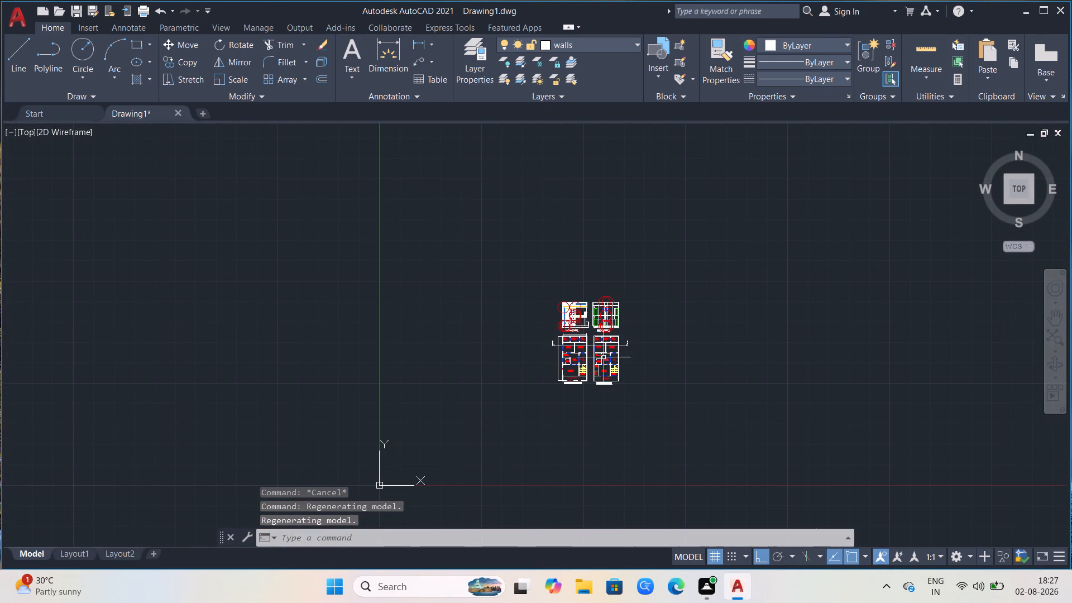
pyautogui.scroll(2, 605, 280)
pyautogui.scroll(2, 632, 350)
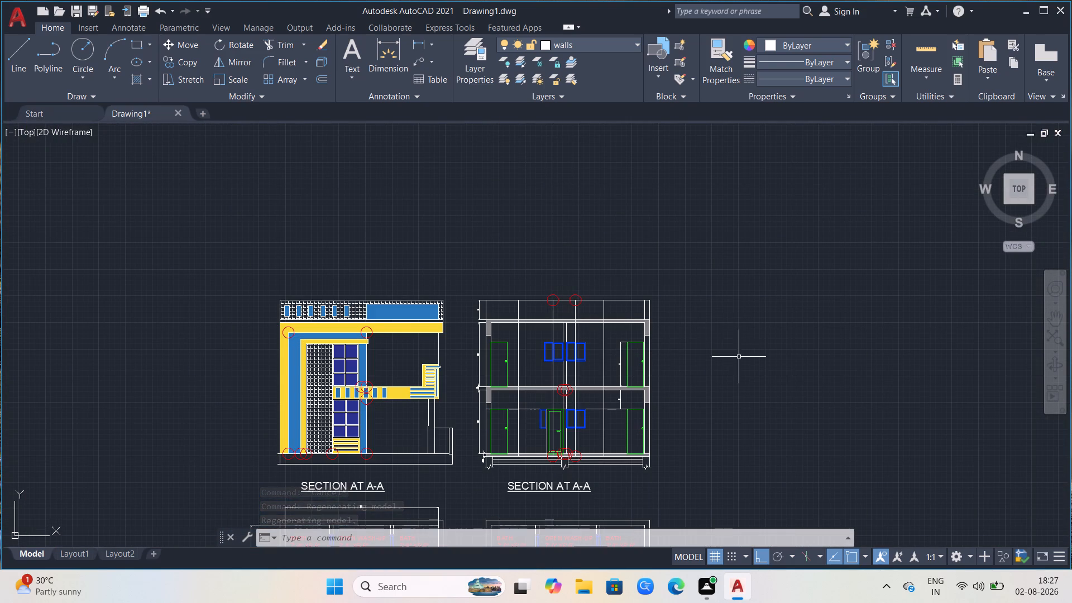
pyautogui.scroll(-2, 746, 393)
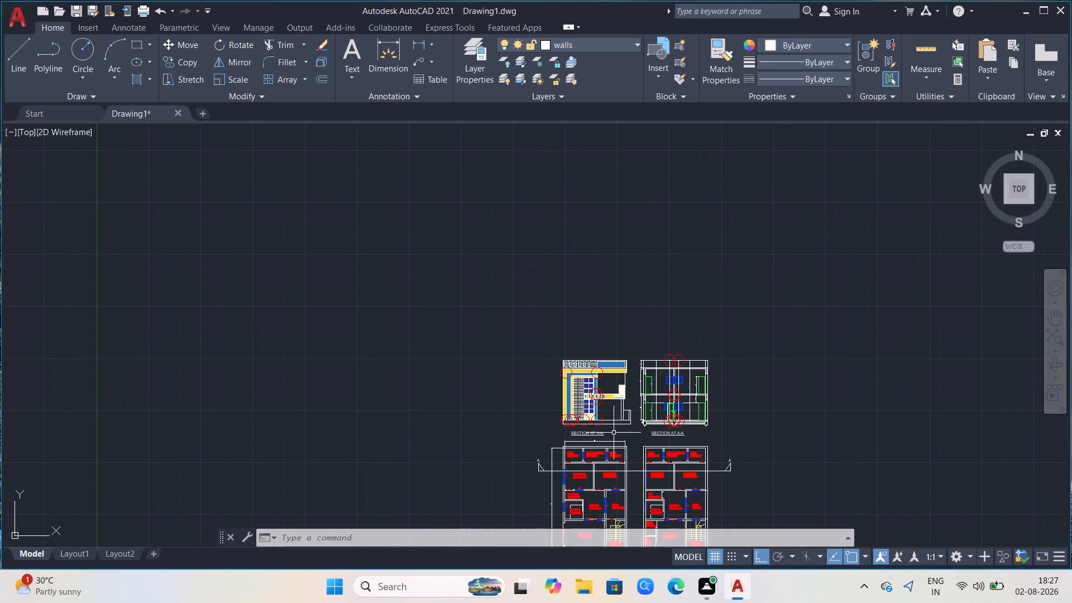
pyautogui.scroll(3, 612, 436)
pyautogui.scroll(2, 567, 307)
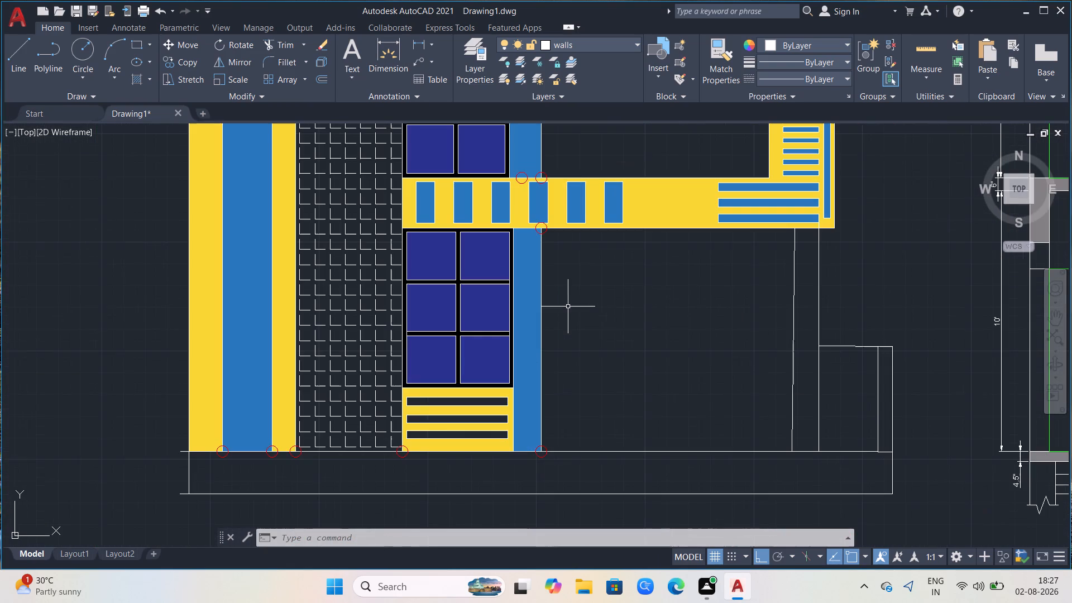
pyautogui.scroll(4, 549, 456)
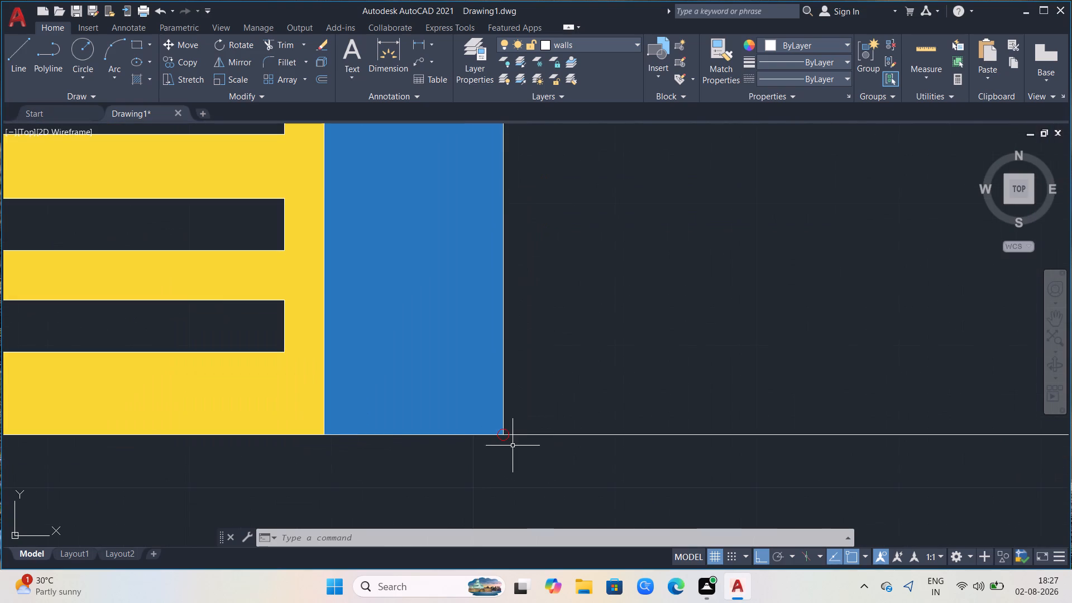
pyautogui.scroll(-2, 509, 443)
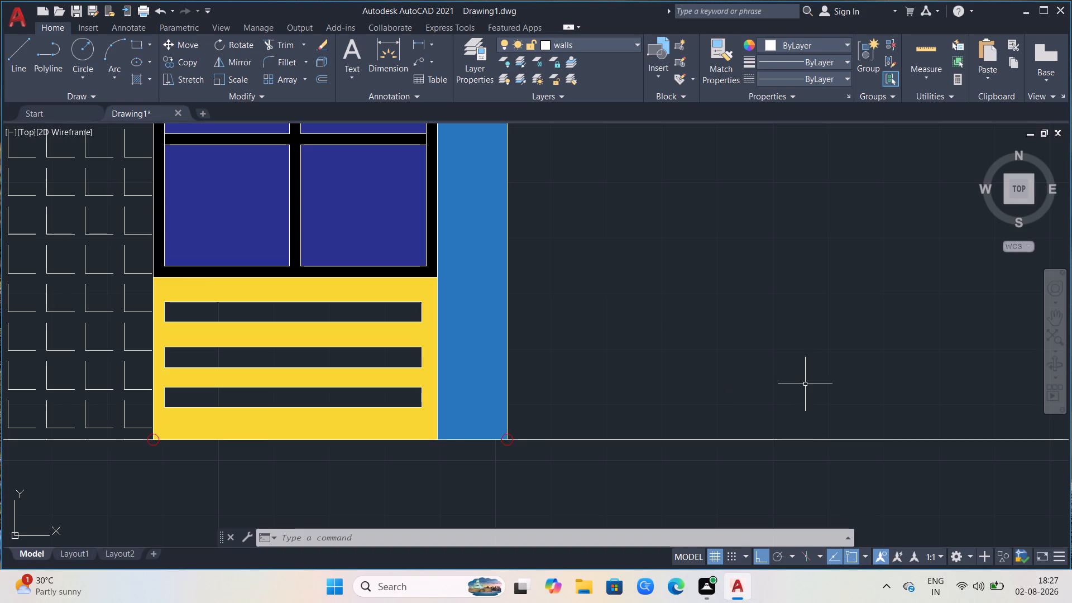
pyautogui.scroll(2, 635, 455)
pyautogui.scroll(-5, 685, 198)
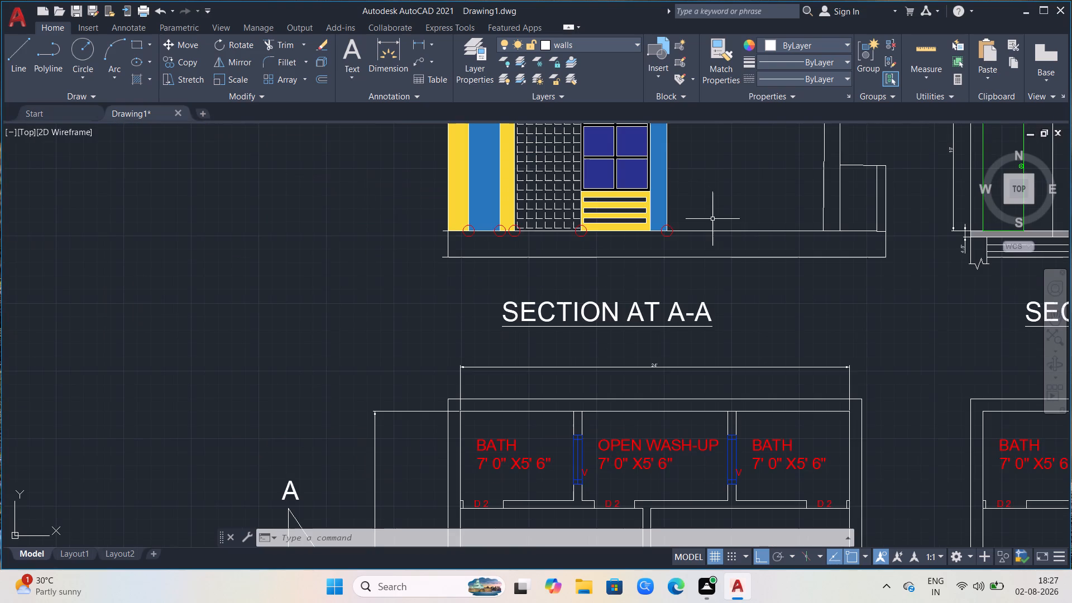
pyautogui.scroll(-1, 696, 279)
pyautogui.scroll(-2, 407, 331)
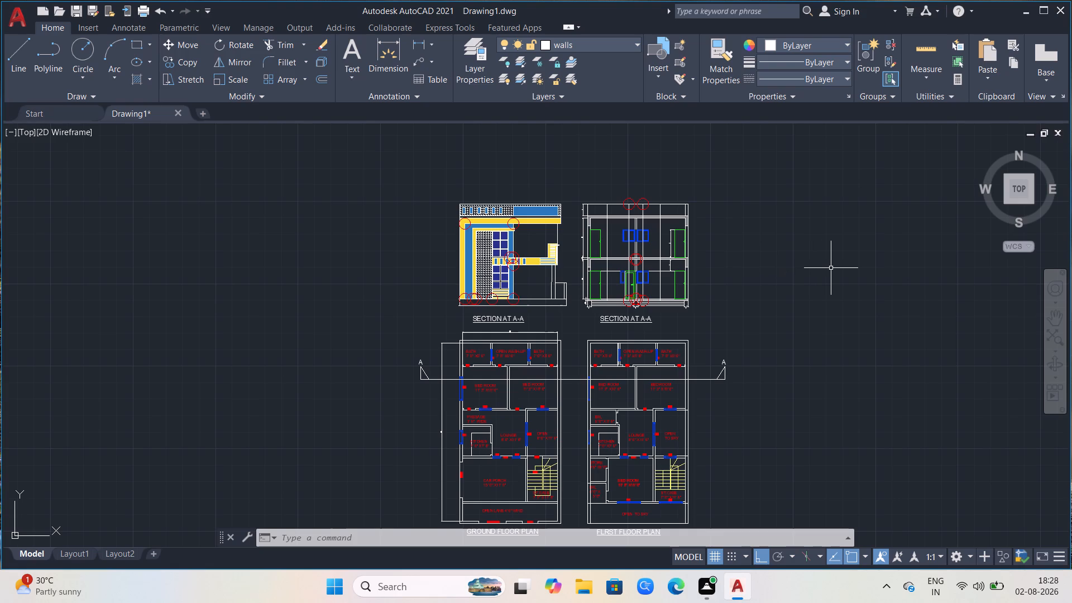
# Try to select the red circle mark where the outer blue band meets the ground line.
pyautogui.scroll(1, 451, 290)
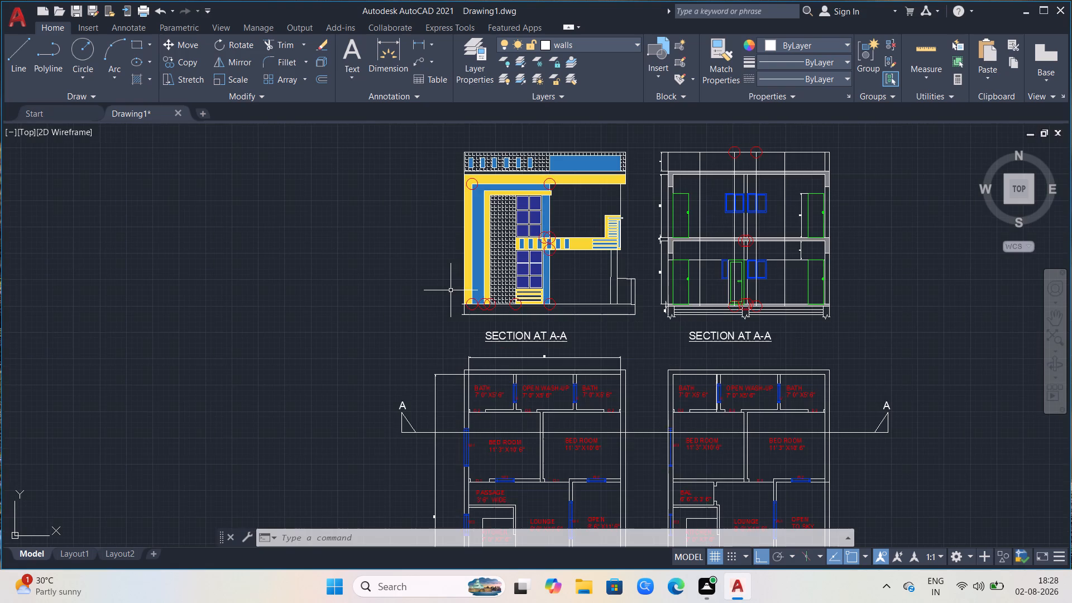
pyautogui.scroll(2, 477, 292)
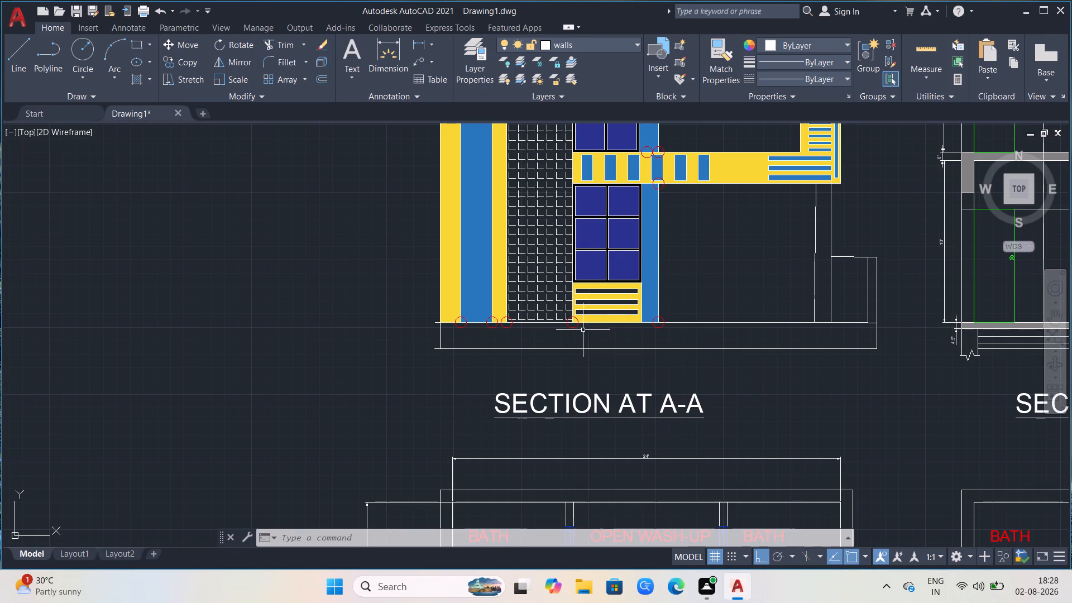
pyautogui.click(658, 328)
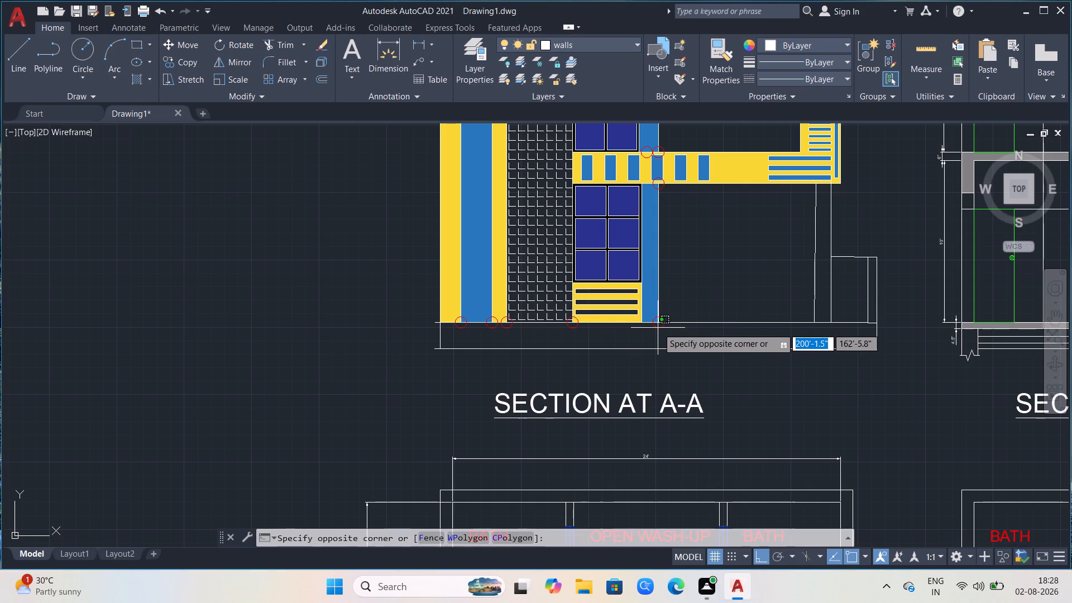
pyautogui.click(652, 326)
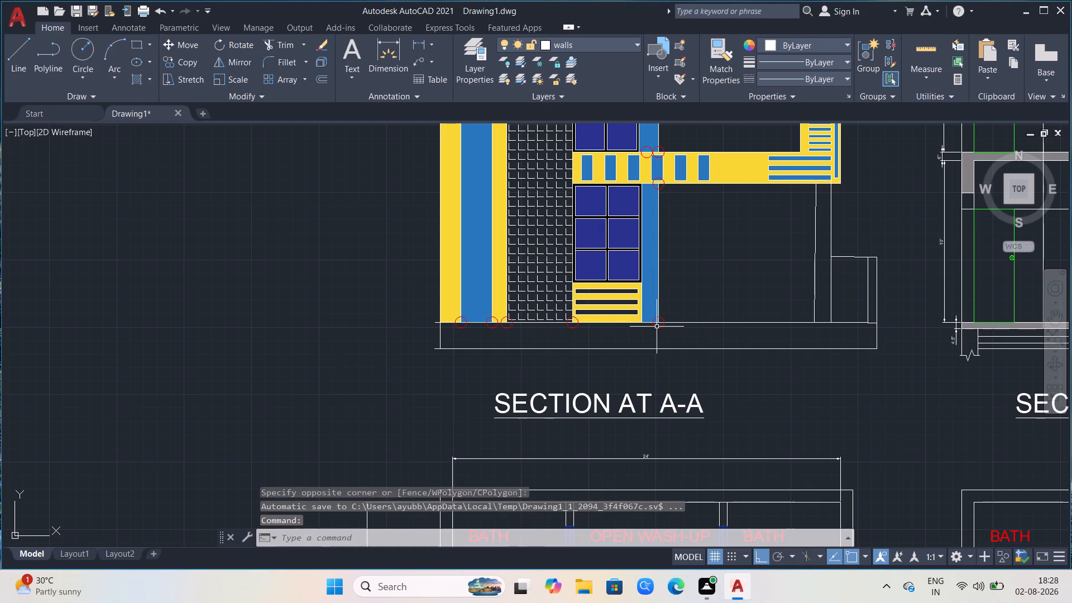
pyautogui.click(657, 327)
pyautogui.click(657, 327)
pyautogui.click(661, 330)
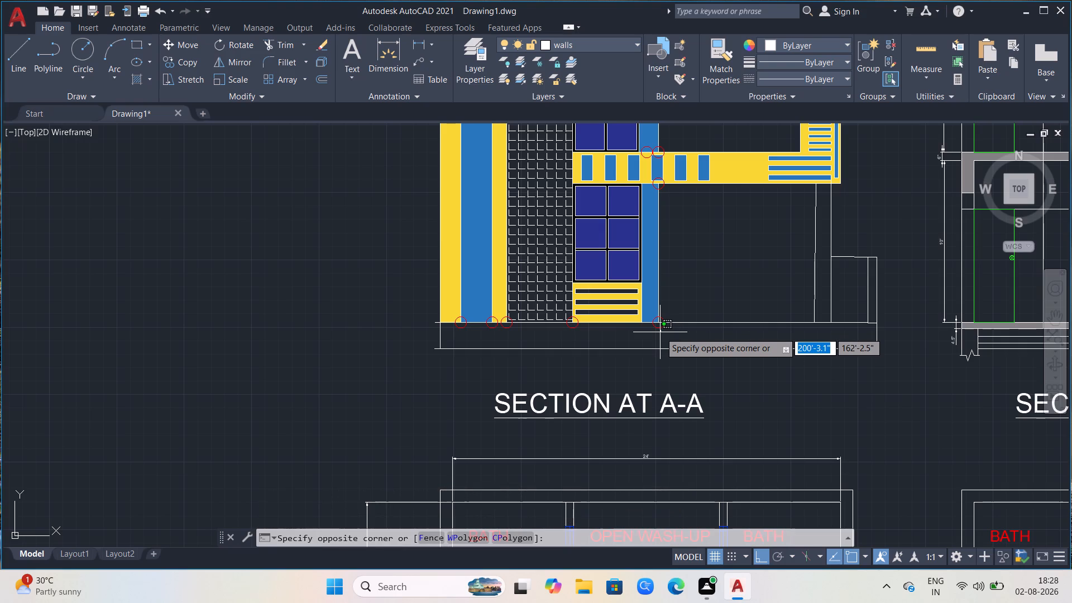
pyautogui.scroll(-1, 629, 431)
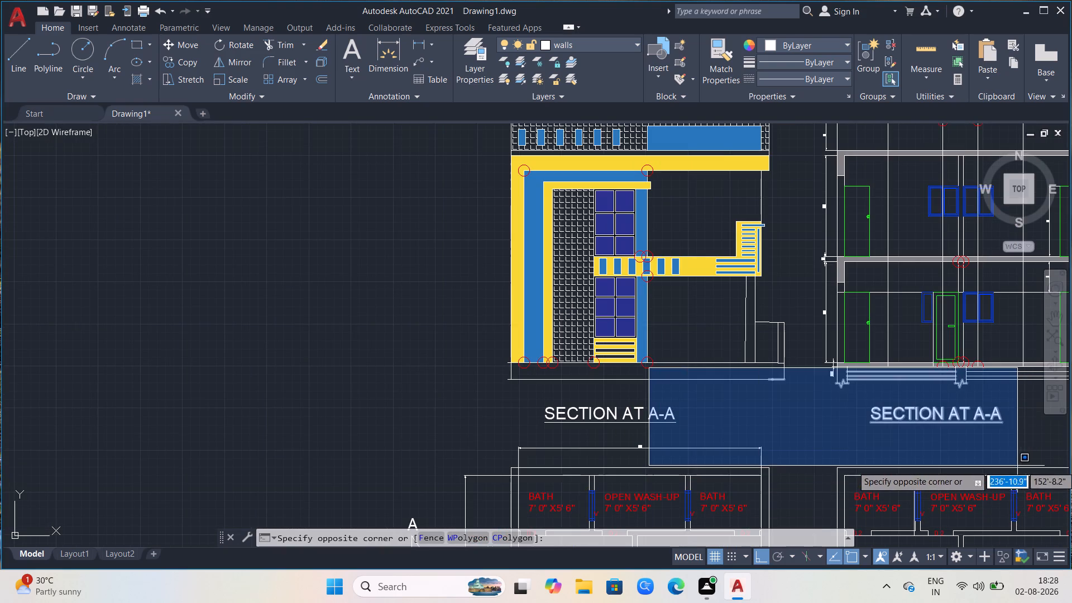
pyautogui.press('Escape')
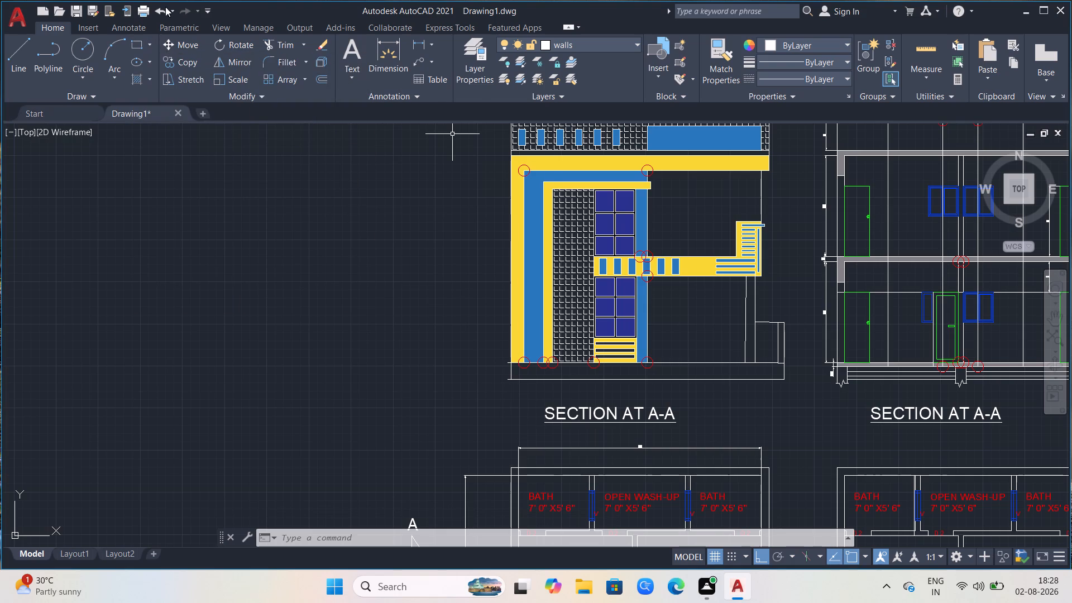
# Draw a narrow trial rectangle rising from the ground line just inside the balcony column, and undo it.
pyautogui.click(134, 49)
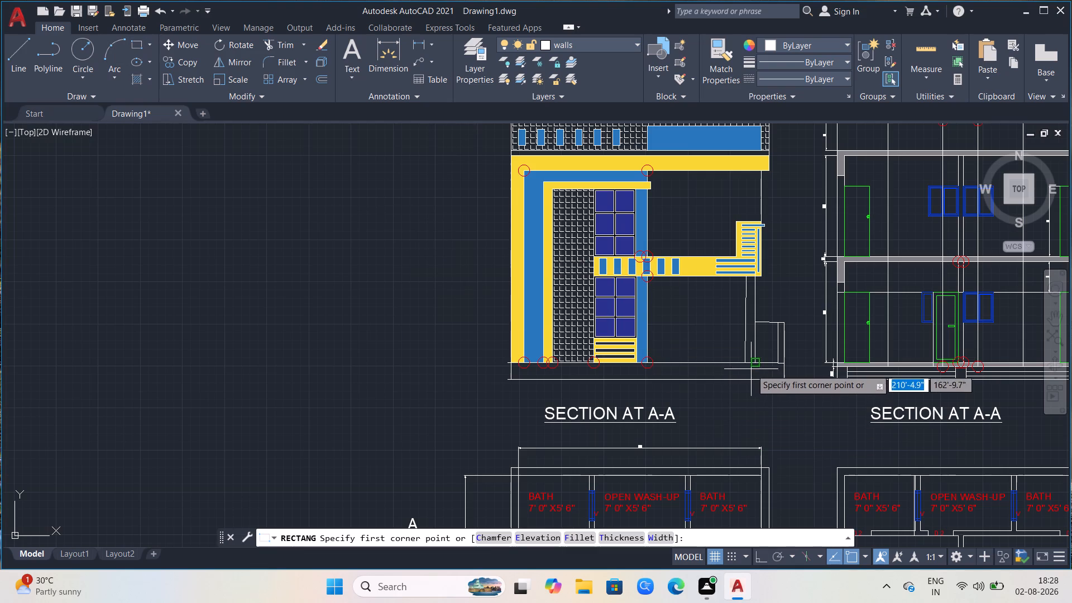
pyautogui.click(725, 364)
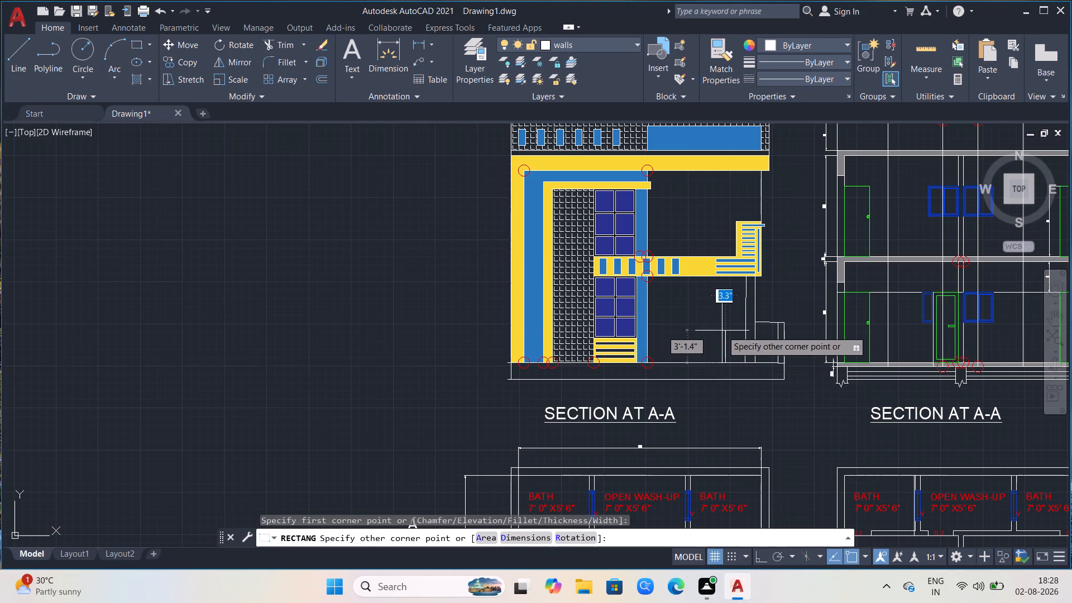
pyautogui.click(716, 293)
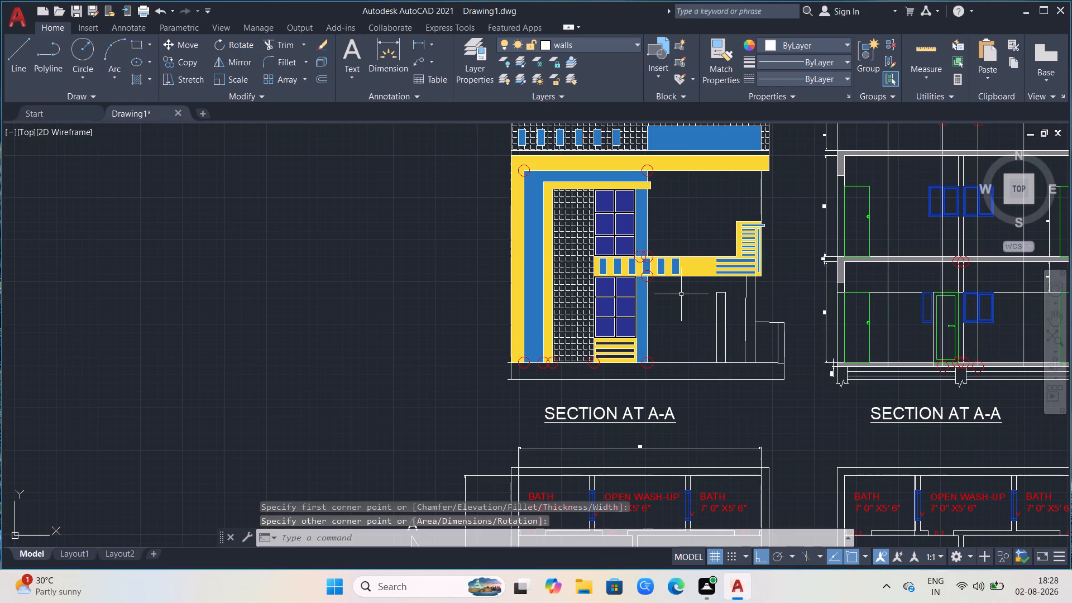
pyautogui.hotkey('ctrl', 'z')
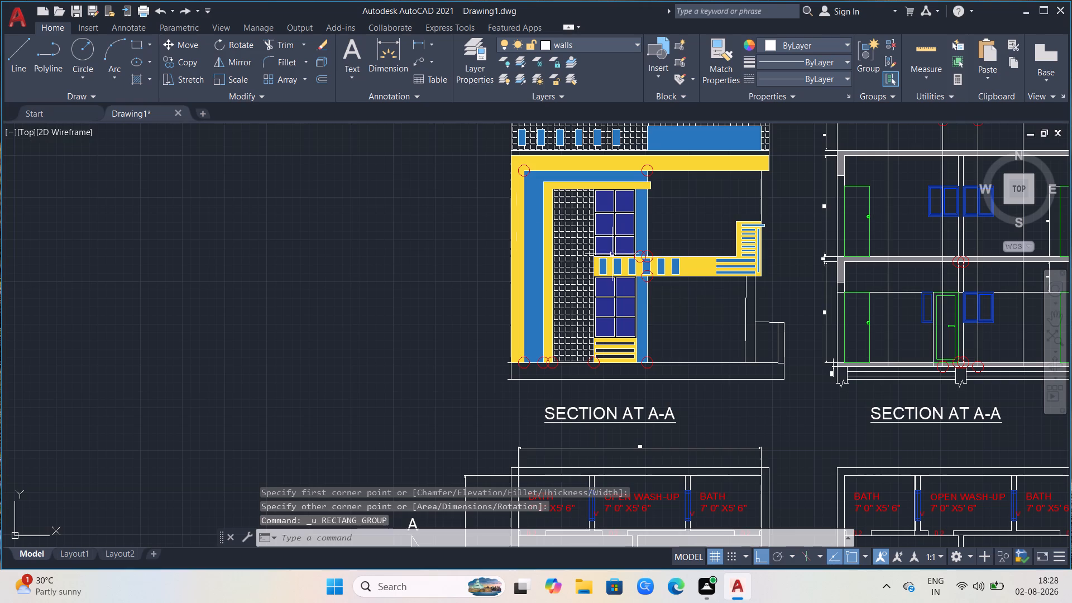
# Draw a door rectangle about 3'-9" wide and 7'-8" high on the ground line, between the blue band and the balcony column.
pyautogui.click(137, 49)
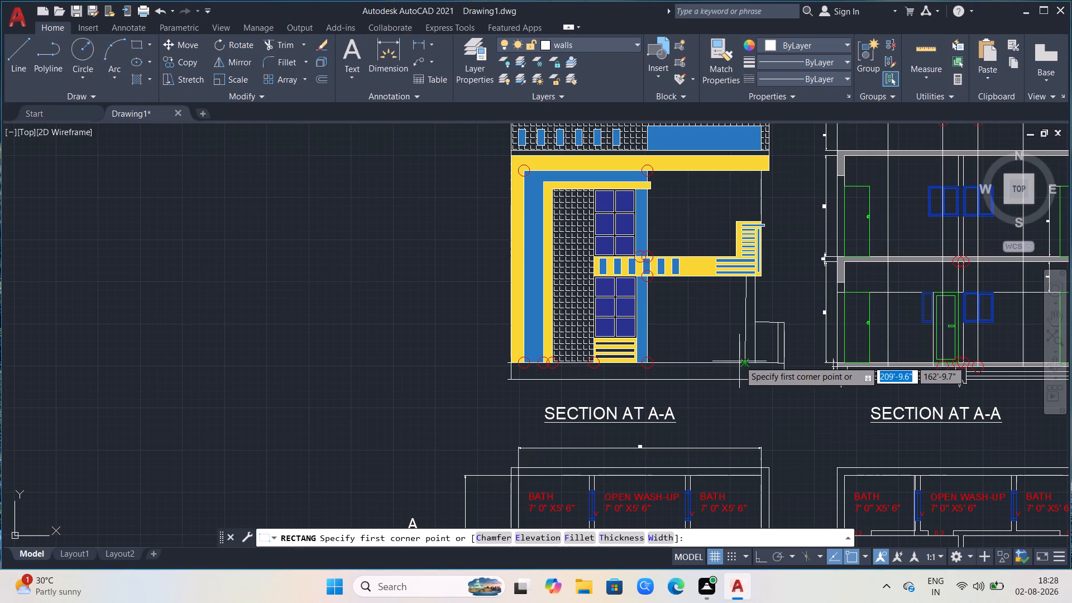
pyautogui.click(725, 362)
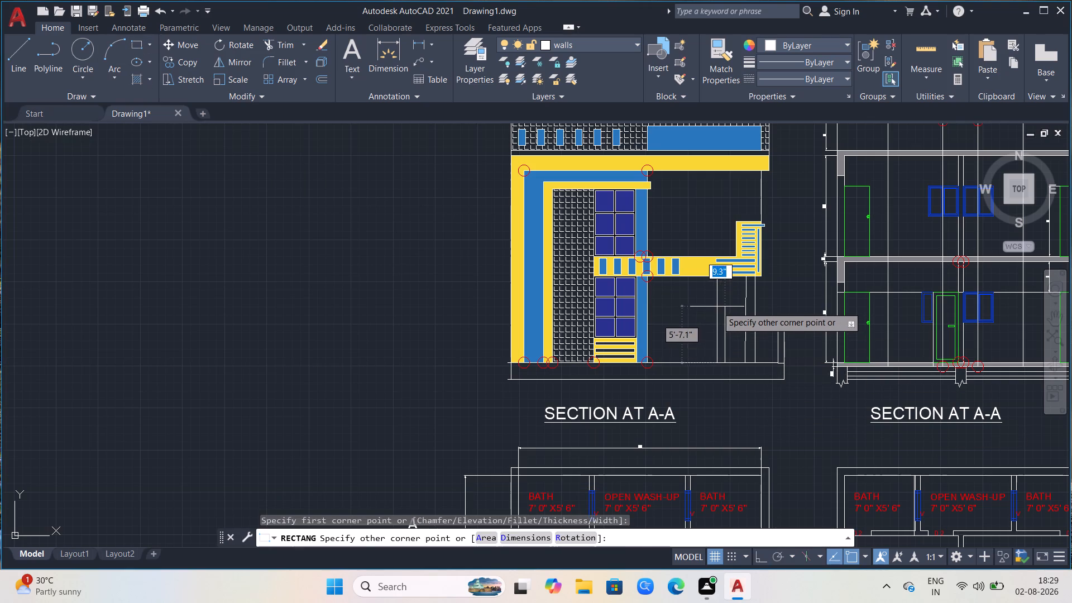
pyautogui.click(687, 285)
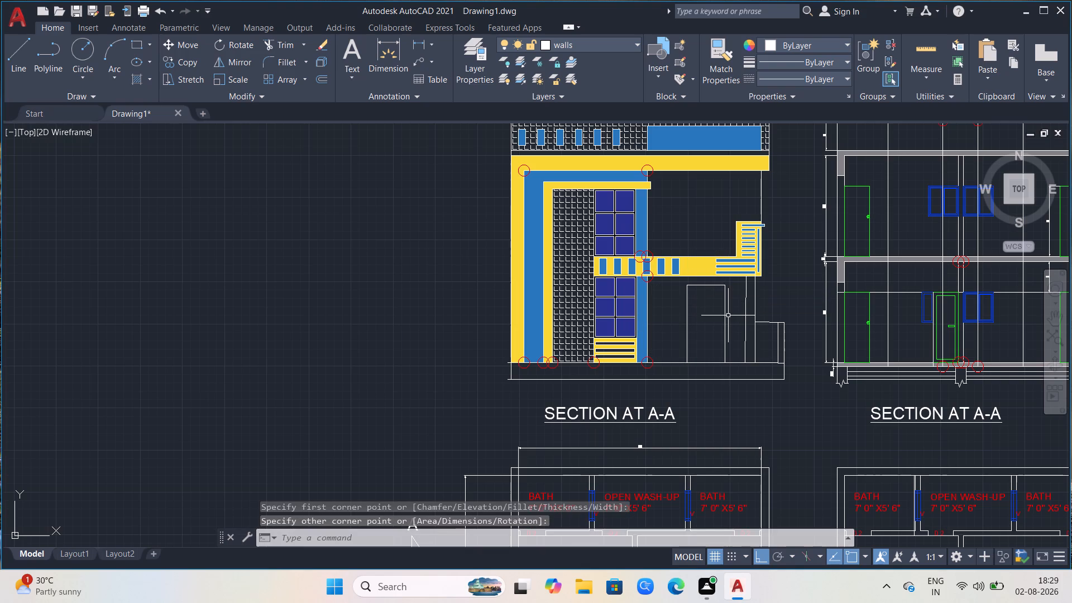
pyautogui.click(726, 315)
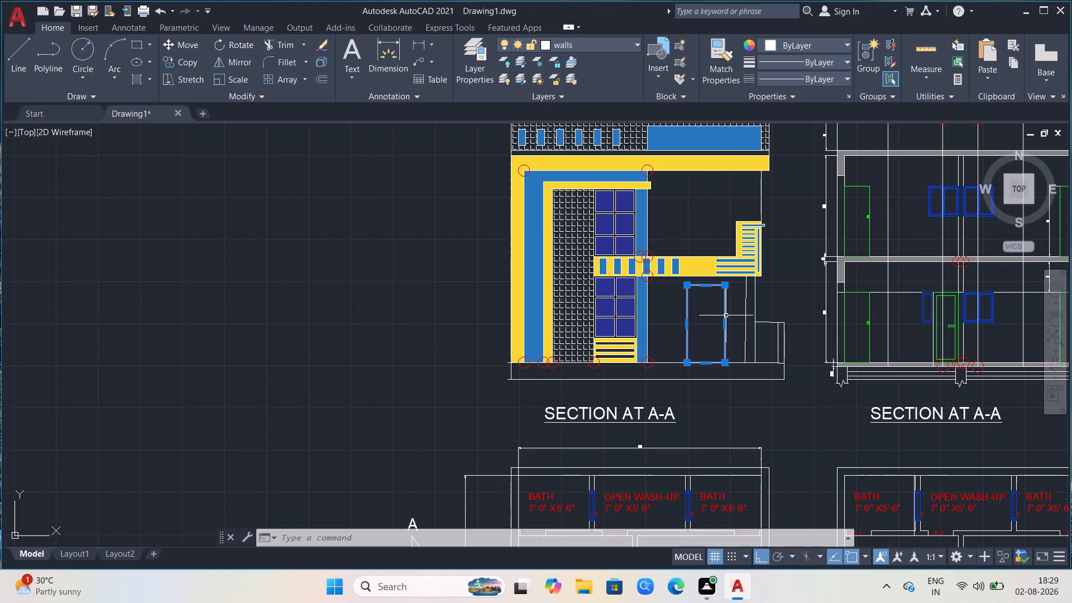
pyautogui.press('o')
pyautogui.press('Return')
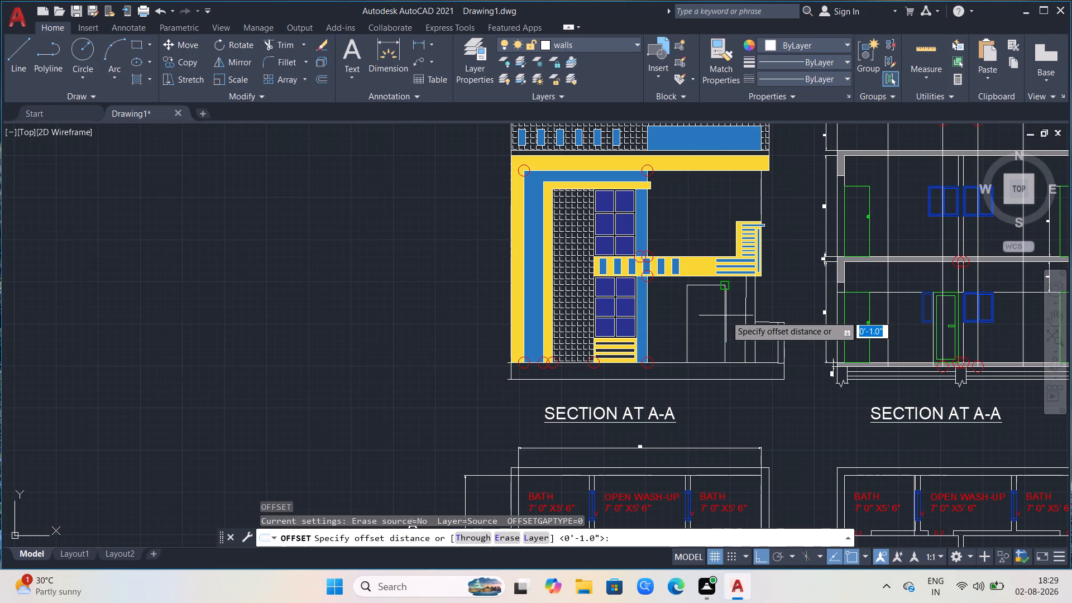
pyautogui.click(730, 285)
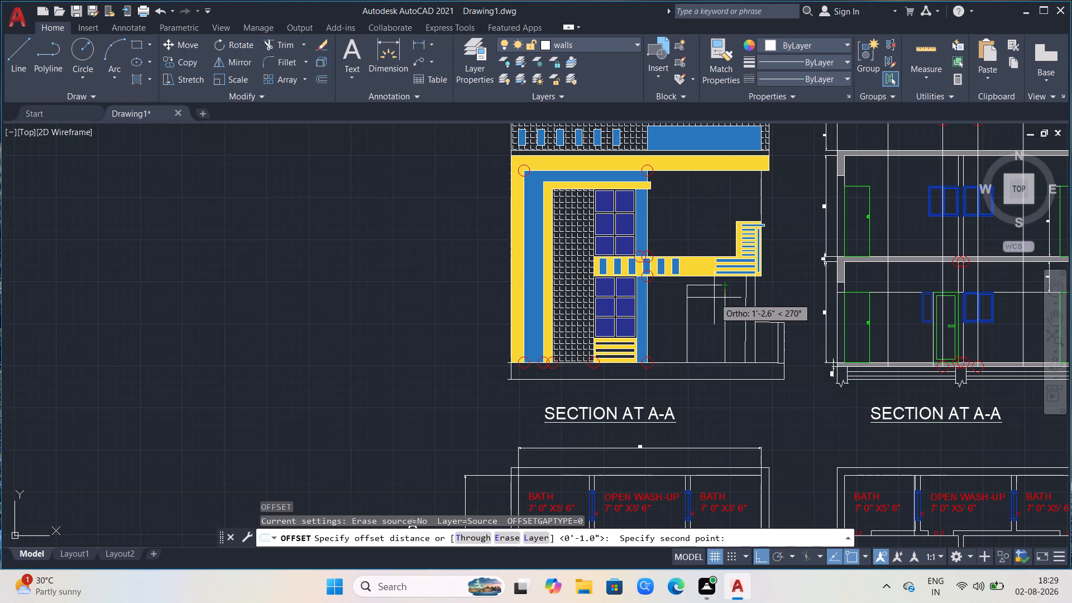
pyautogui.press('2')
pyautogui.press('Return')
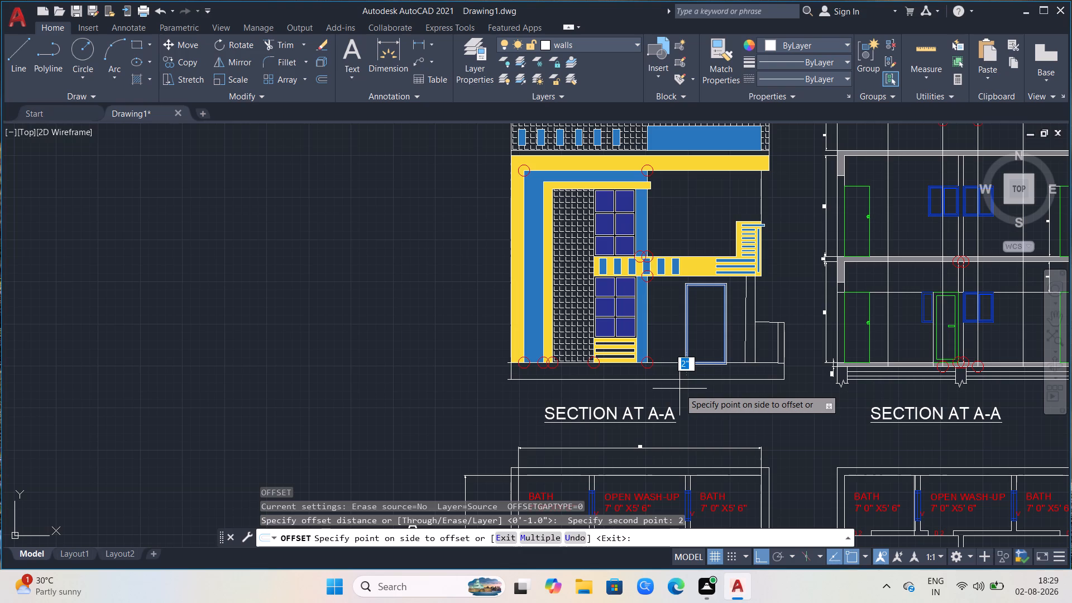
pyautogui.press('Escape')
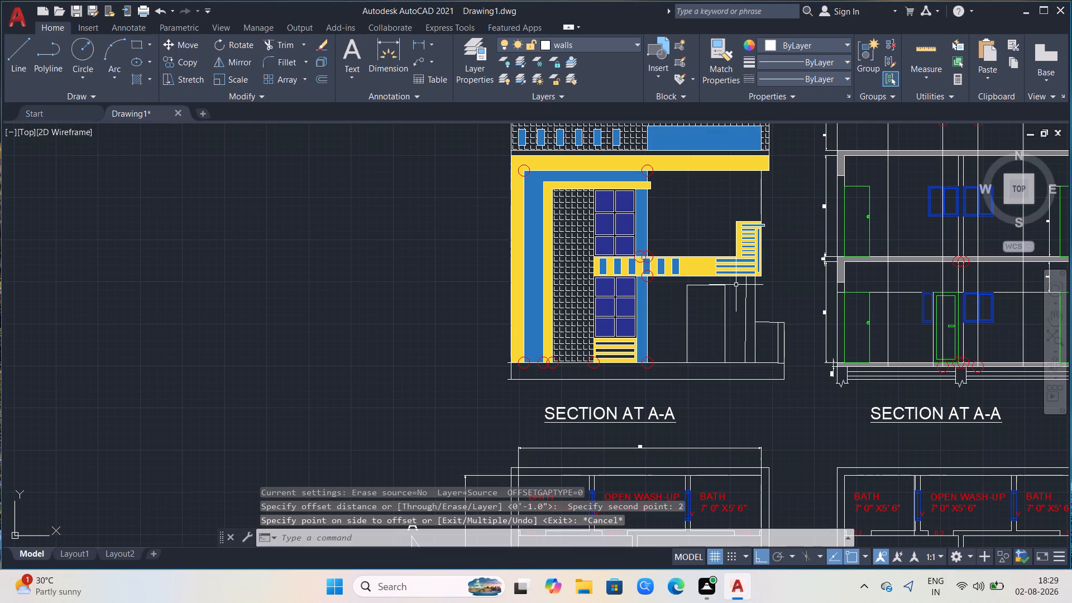
# Offset the ground-floor door rectangle 2" inward to form its frame.
pyautogui.scroll(3, 743, 299)
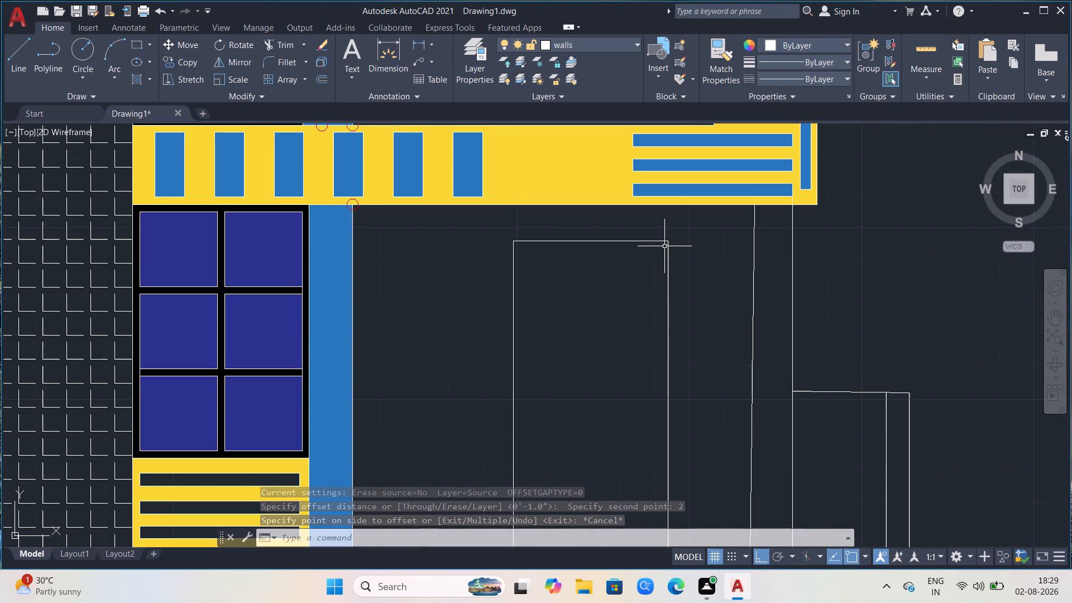
pyautogui.click(664, 246)
pyautogui.click(668, 246)
pyautogui.click(672, 247)
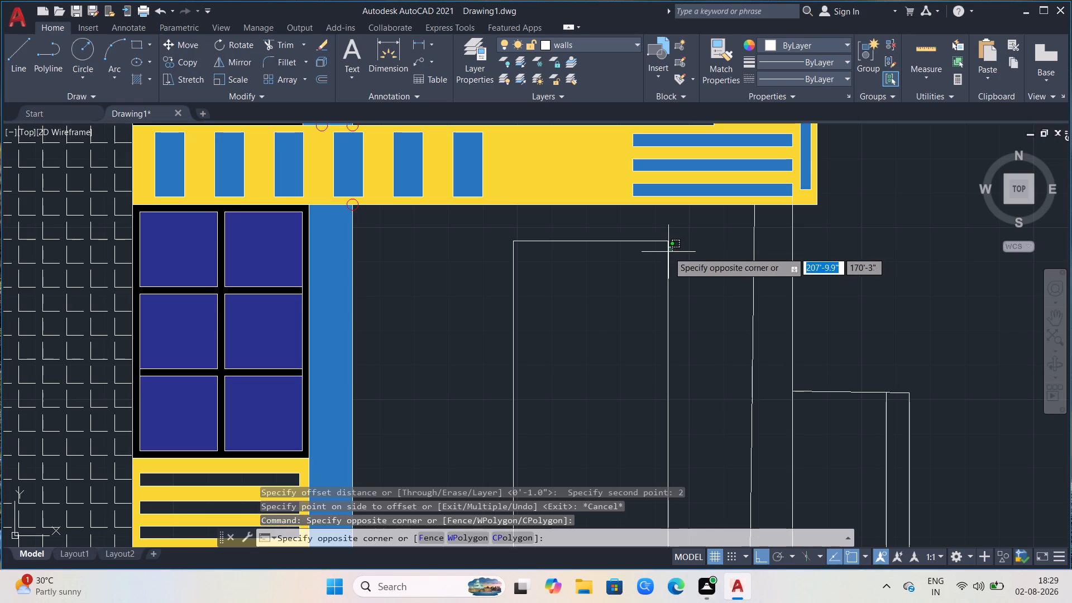
pyautogui.click(668, 252)
pyautogui.click(668, 252)
pyautogui.press('0')
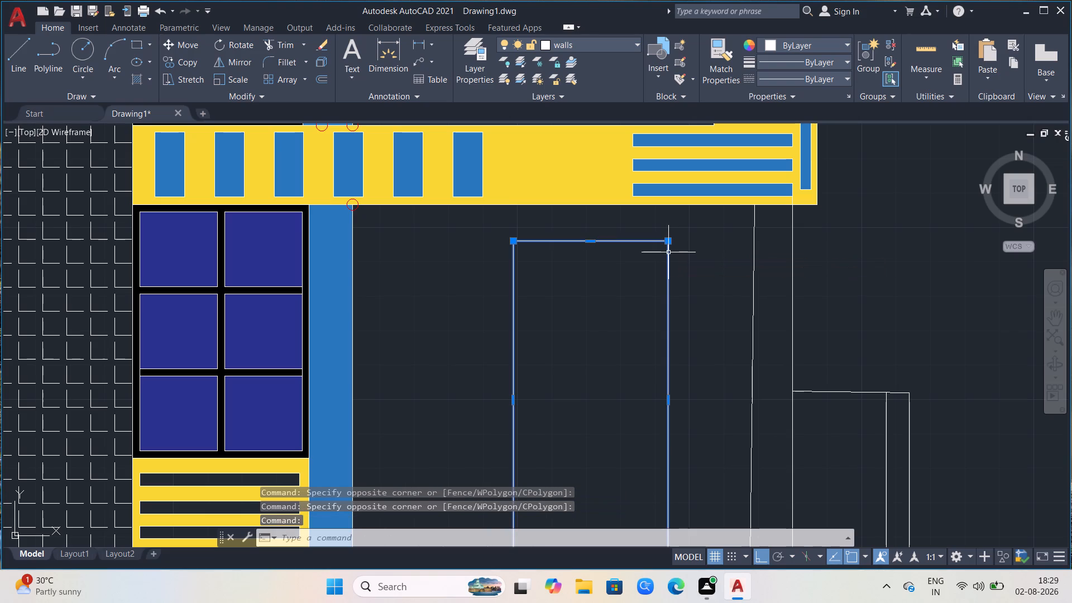
pyautogui.press('BackSpace')
pyautogui.press('o')
pyautogui.press('Return')
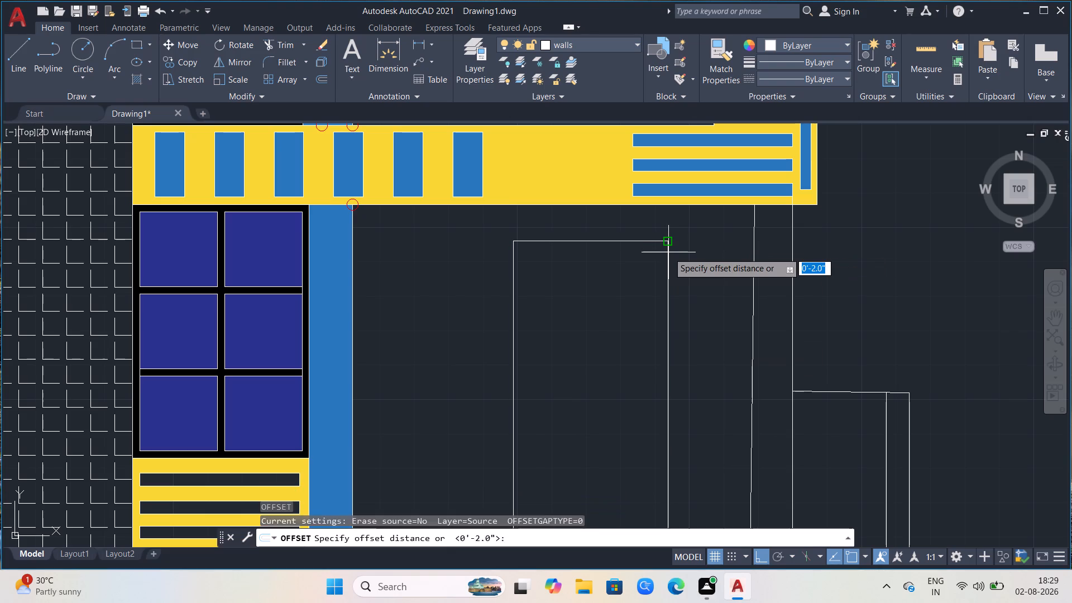
pyautogui.click(664, 242)
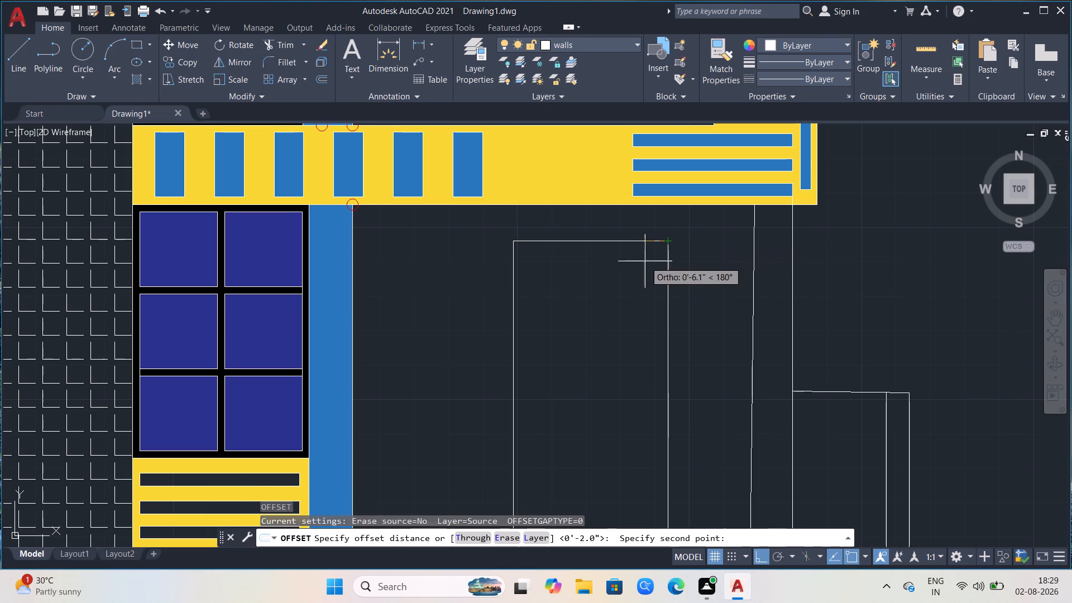
pyautogui.press('2')
pyautogui.press('Return')
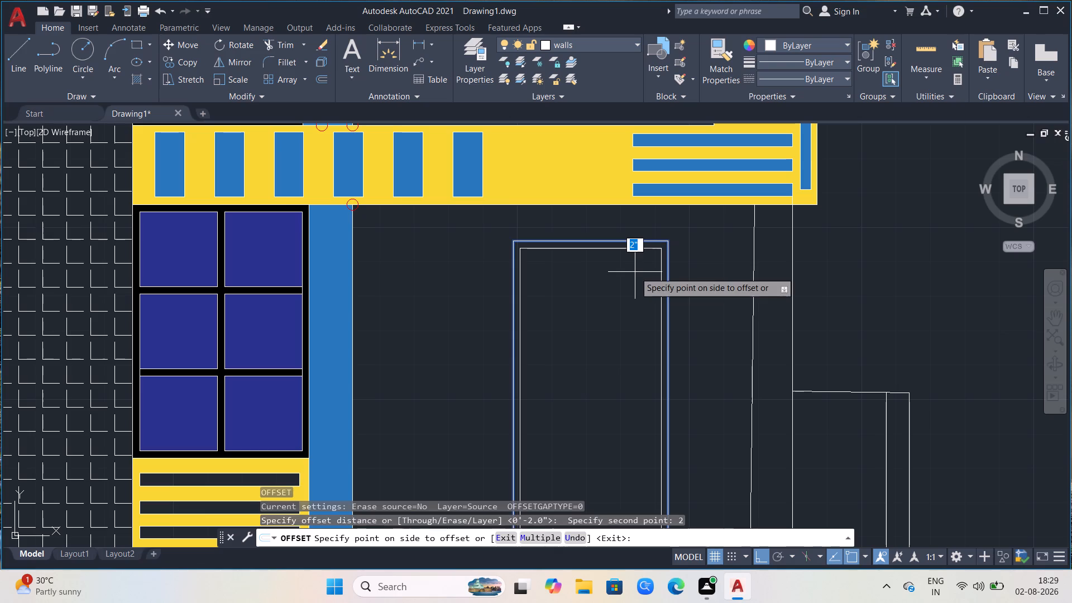
pyautogui.click(635, 272)
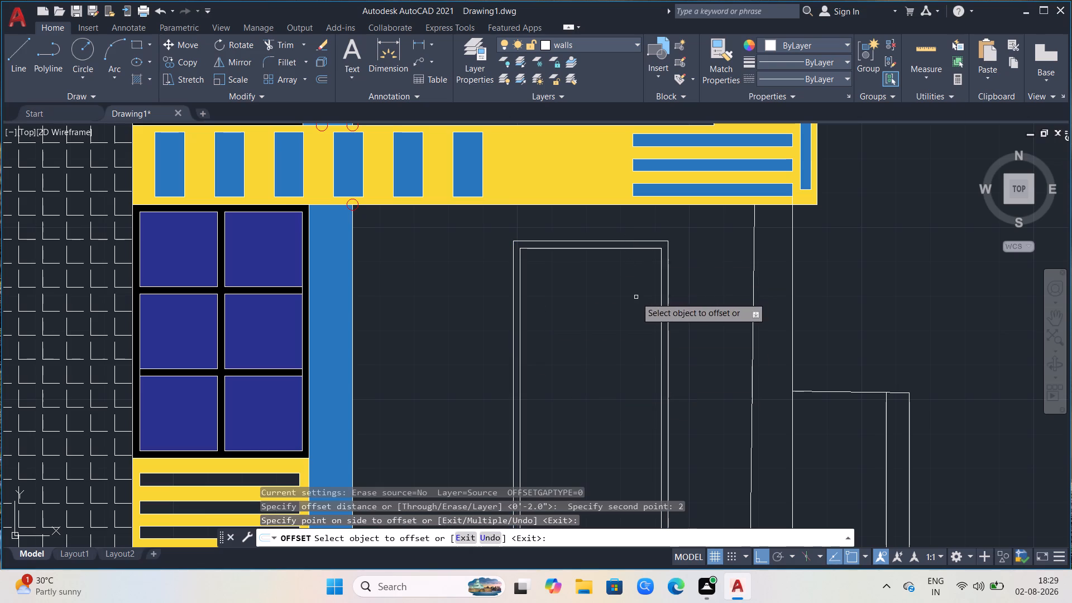
# Draw the open door leaf: a sloping line about 2'-6" from the inner frame's upper corner, continued straight down about 7' to the inner frame's base.
pyautogui.click(12, 50)
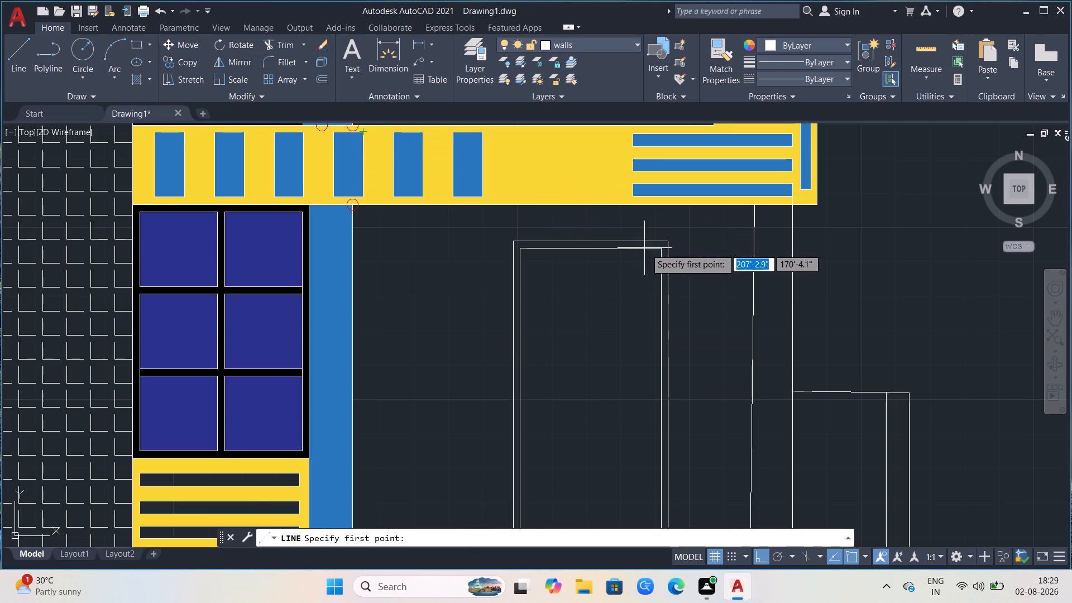
pyautogui.click(652, 249)
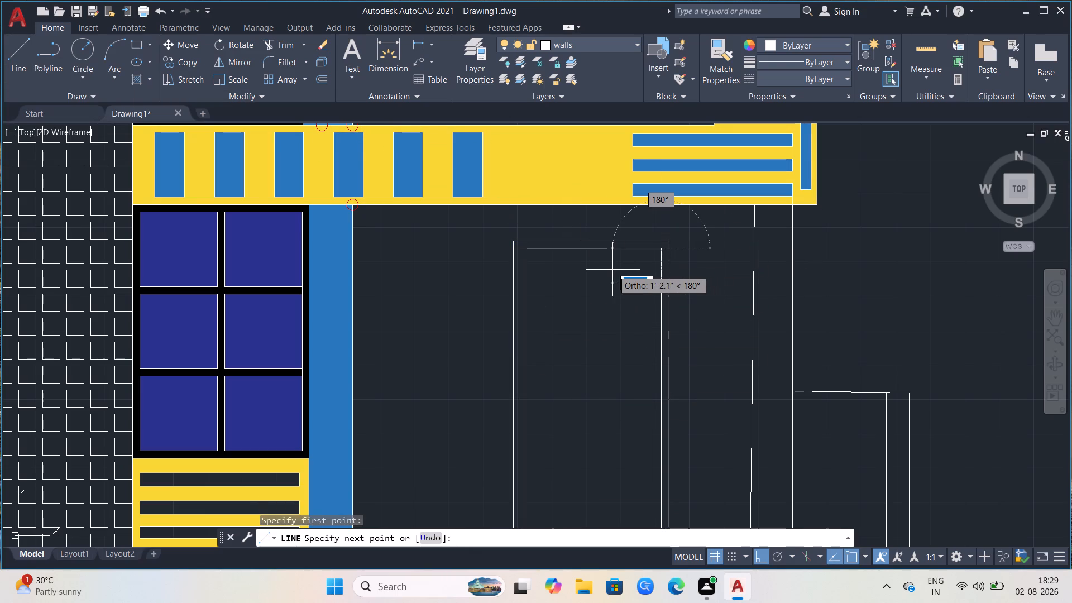
pyautogui.press('F8')
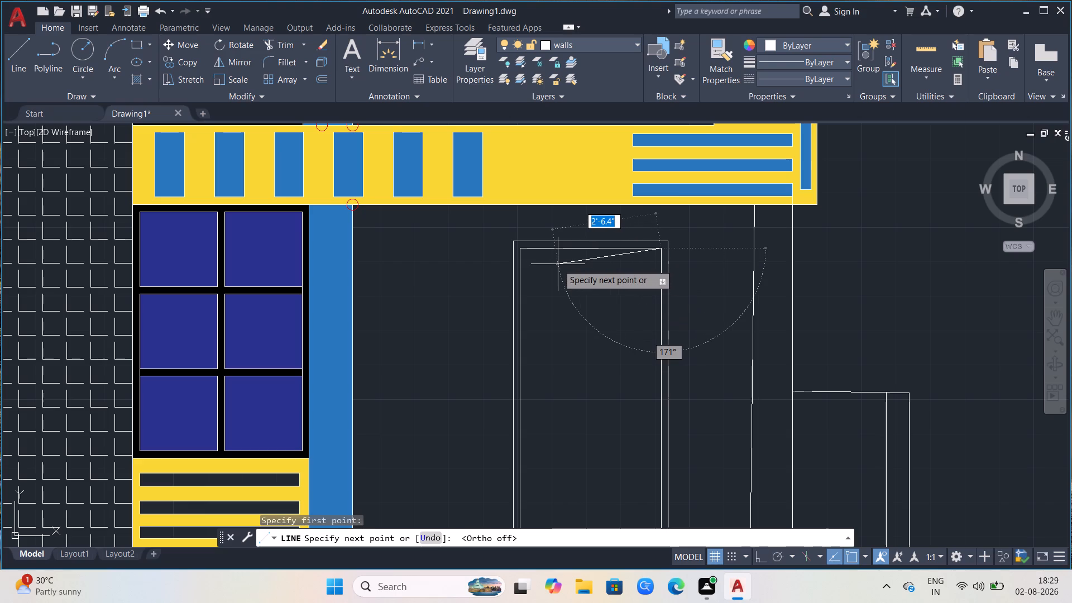
pyautogui.click(558, 264)
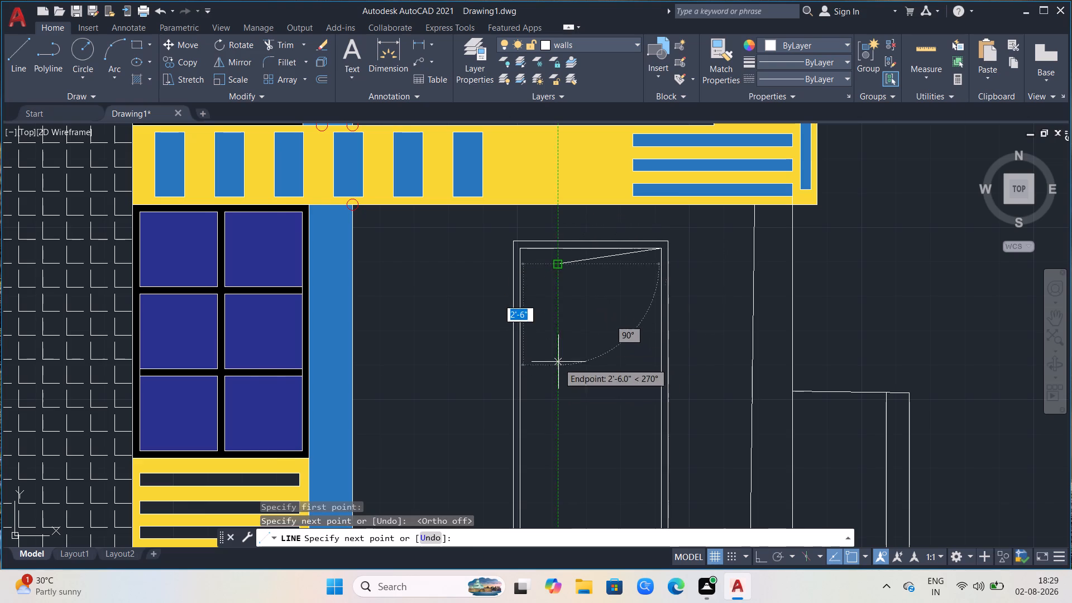
pyautogui.scroll(-2, 556, 332)
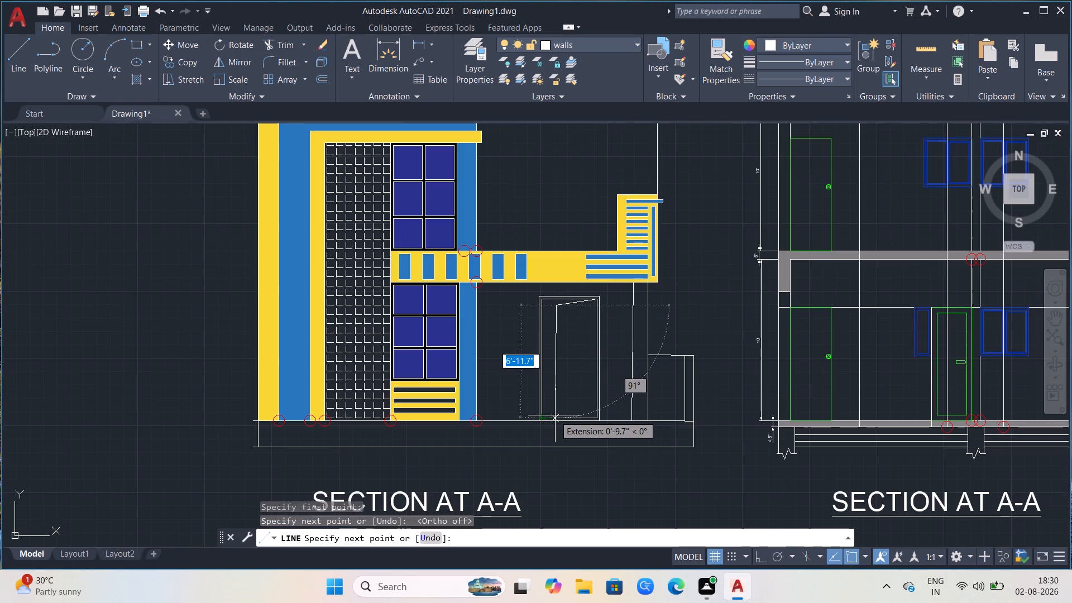
pyautogui.scroll(2, 557, 415)
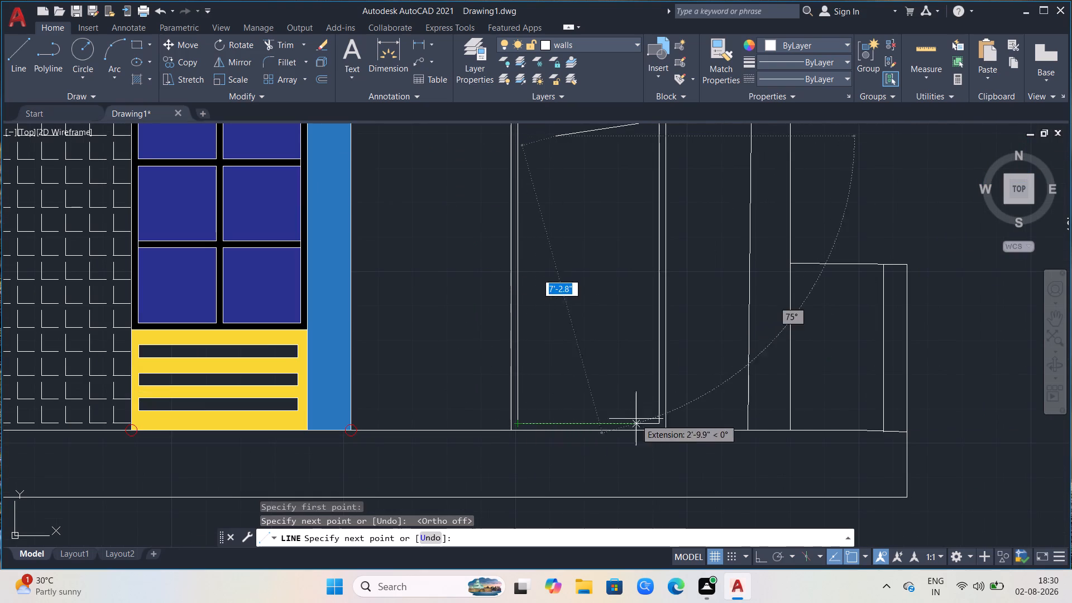
pyautogui.press('F8')
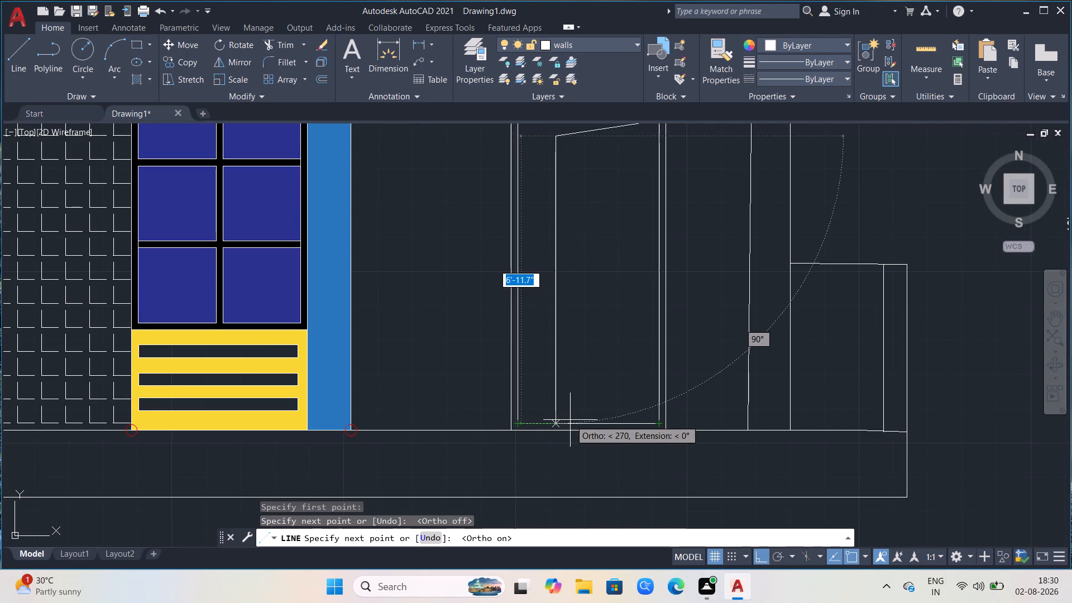
pyautogui.click(569, 418)
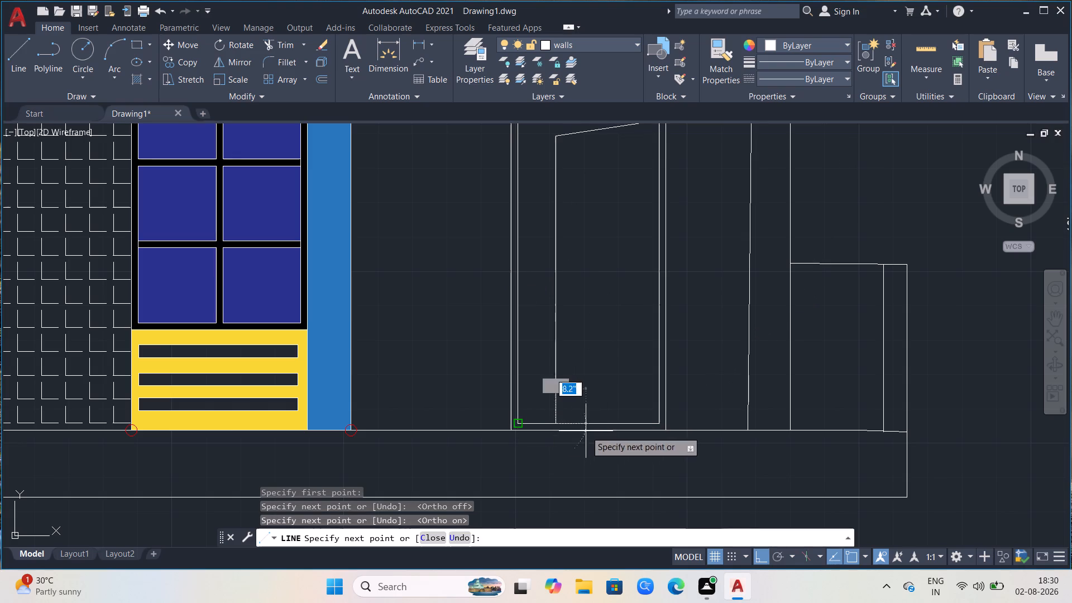
pyautogui.press('Escape')
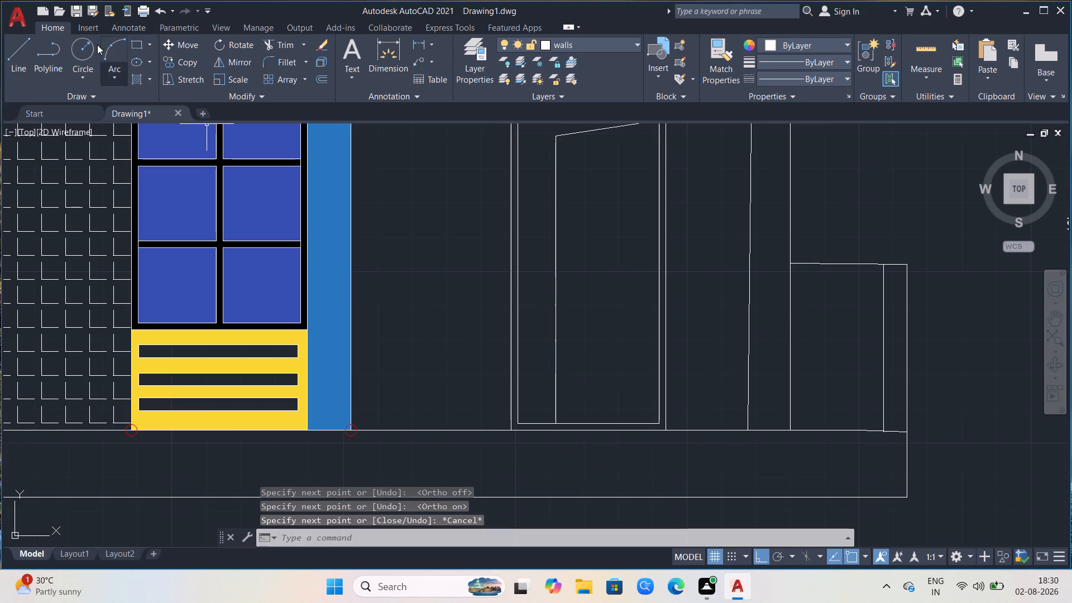
pyautogui.click(17, 44)
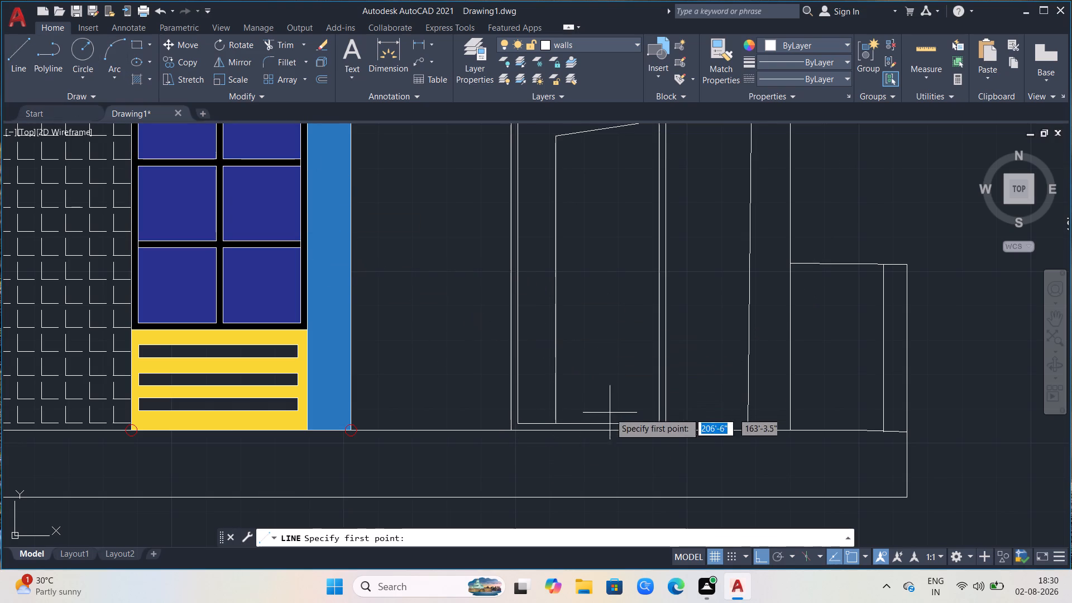
pyautogui.press('Escape')
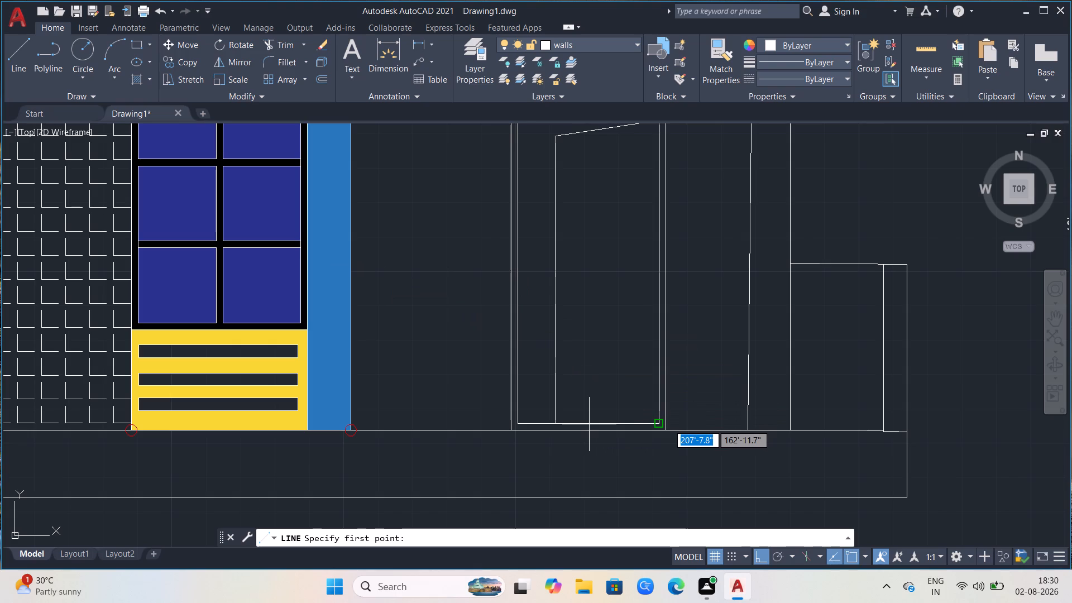
# Fill the door frame between its two outlines with a solid hatch, matching its properties to the black hatch of the window frames.
pyautogui.scroll(-1, 510, 243)
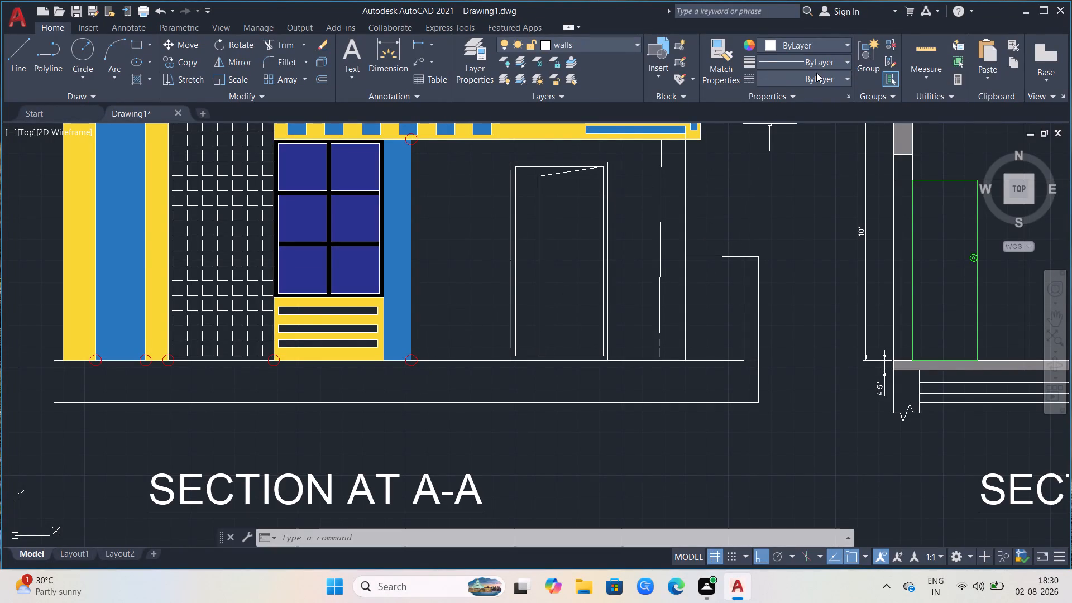
pyautogui.scroll(3, 611, 156)
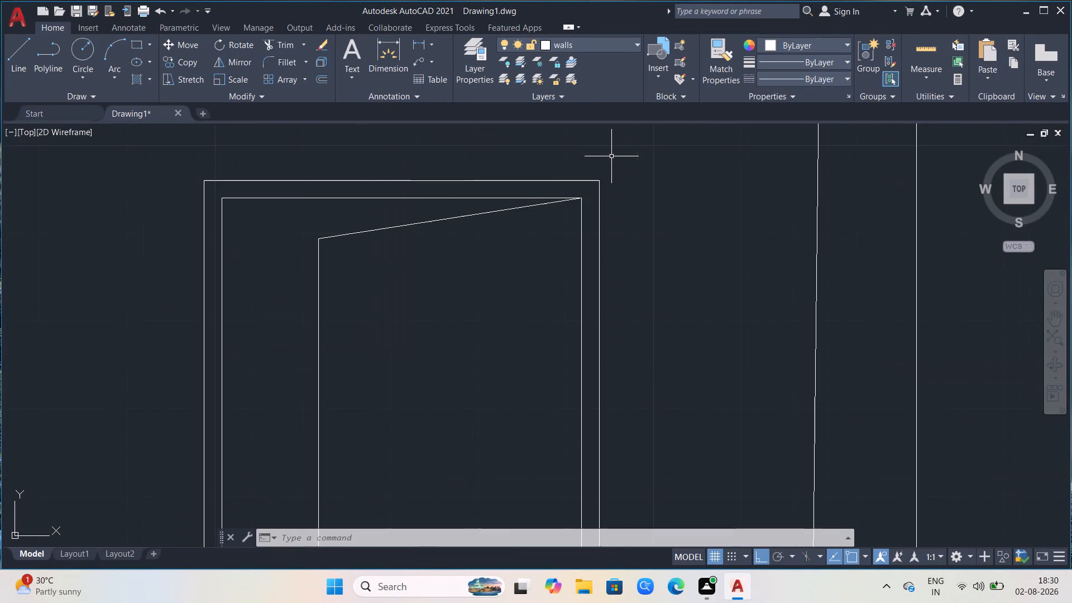
pyautogui.scroll(-1, 549, 194)
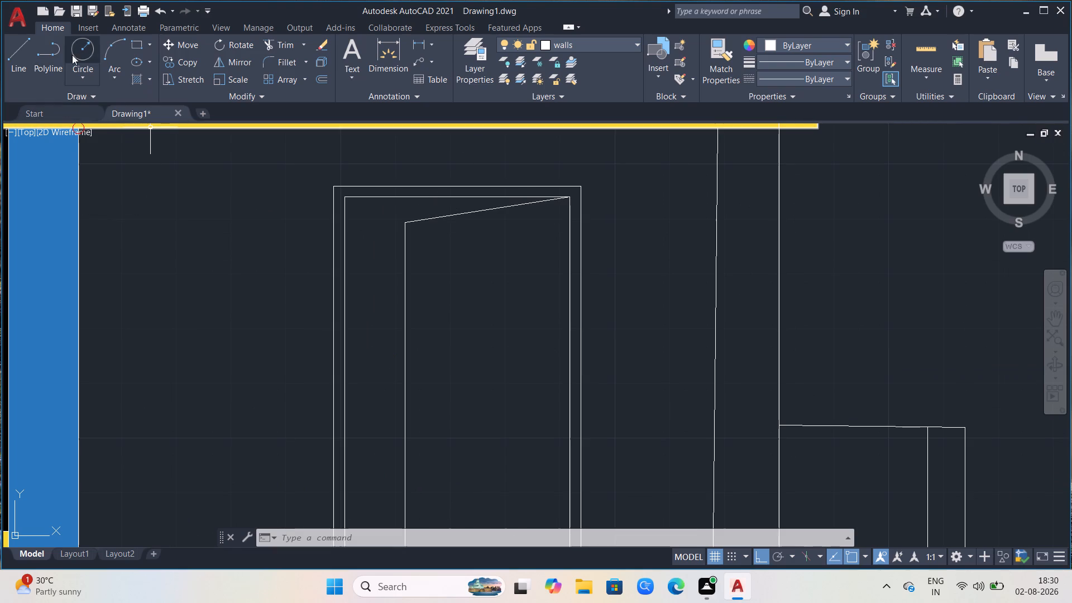
pyautogui.click(138, 84)
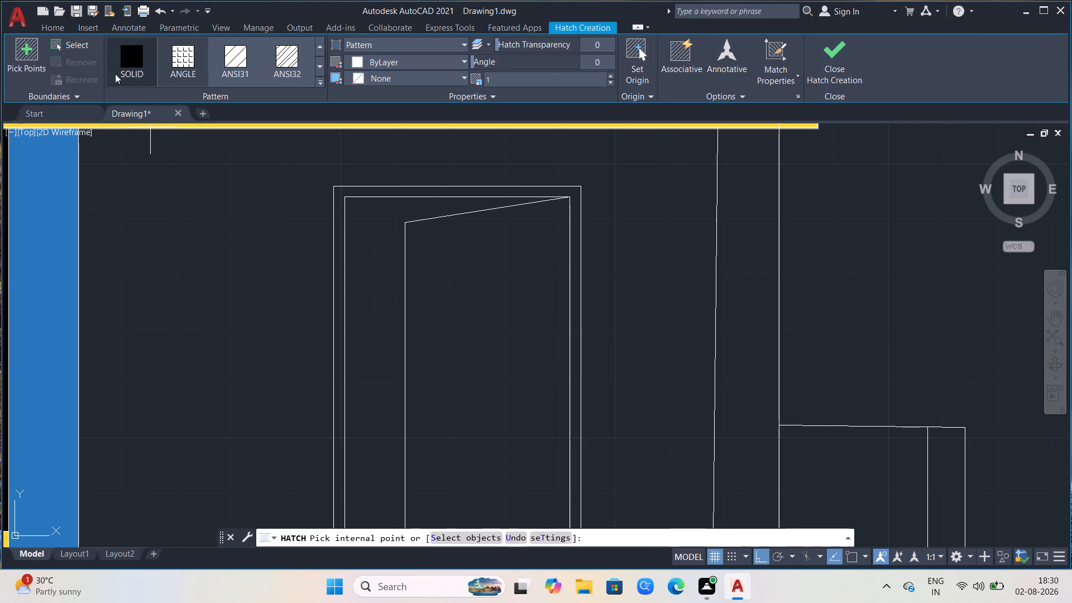
pyautogui.click(128, 64)
pyautogui.click(344, 235)
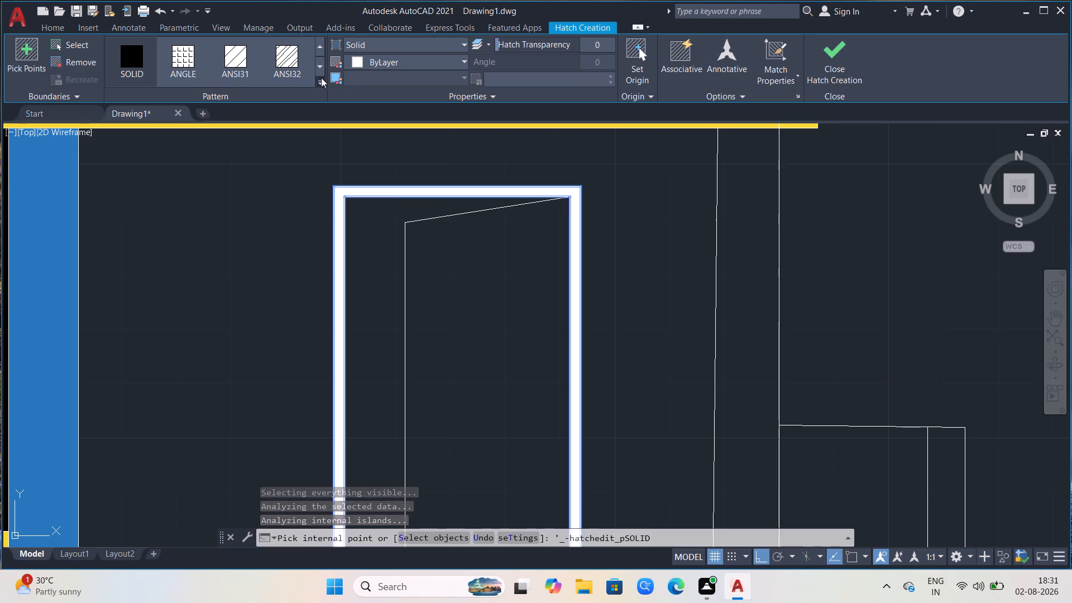
pyautogui.click(762, 67)
pyautogui.scroll(-2, 520, 271)
pyautogui.scroll(3, 290, 317)
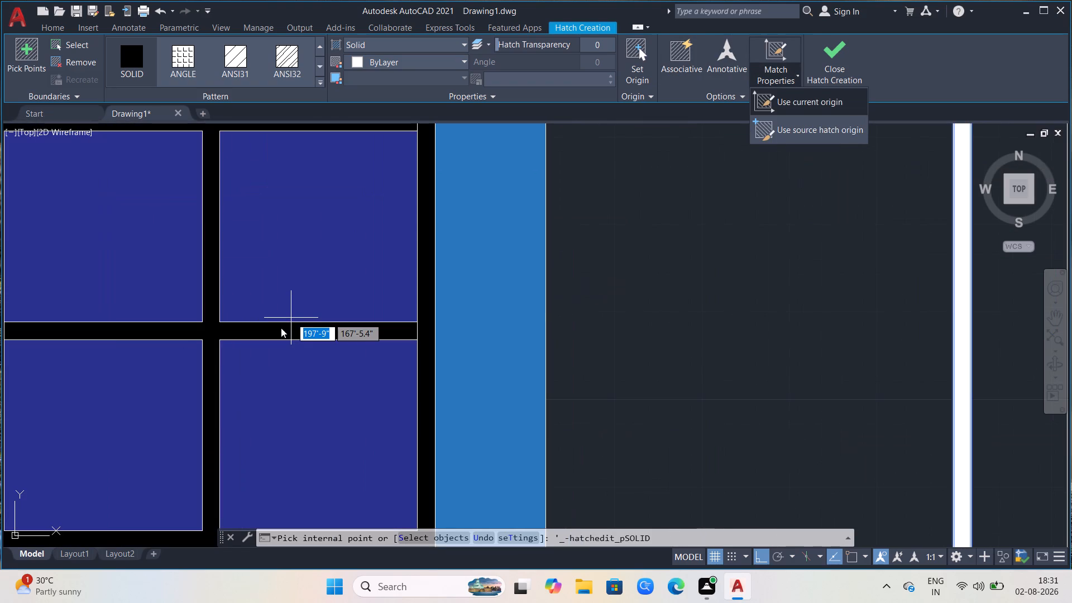
pyautogui.click(280, 329)
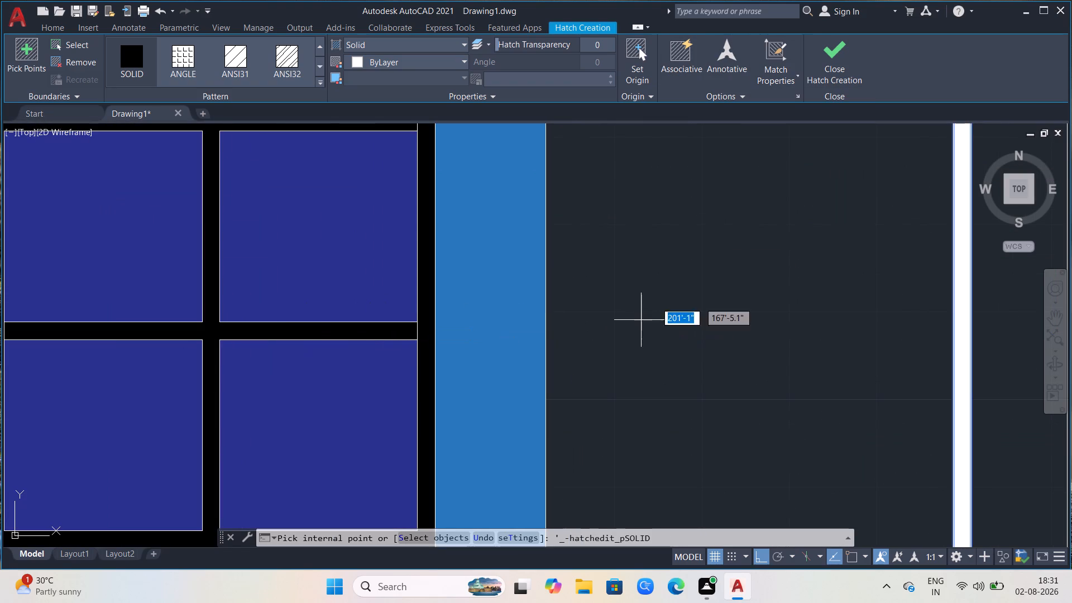
pyautogui.click(773, 47)
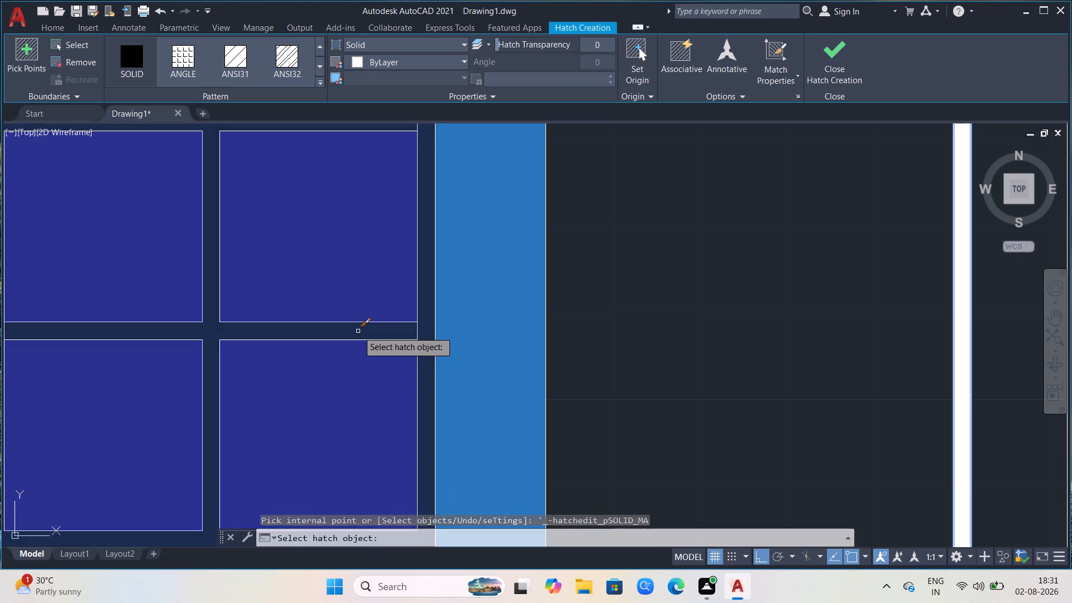
pyautogui.click(358, 331)
pyautogui.scroll(-3, 741, 344)
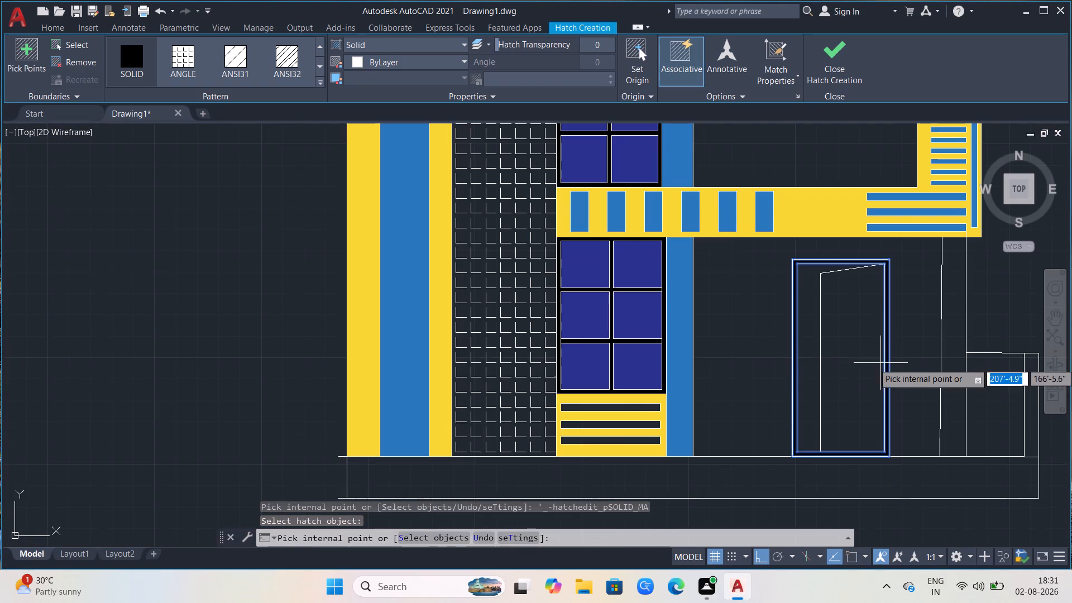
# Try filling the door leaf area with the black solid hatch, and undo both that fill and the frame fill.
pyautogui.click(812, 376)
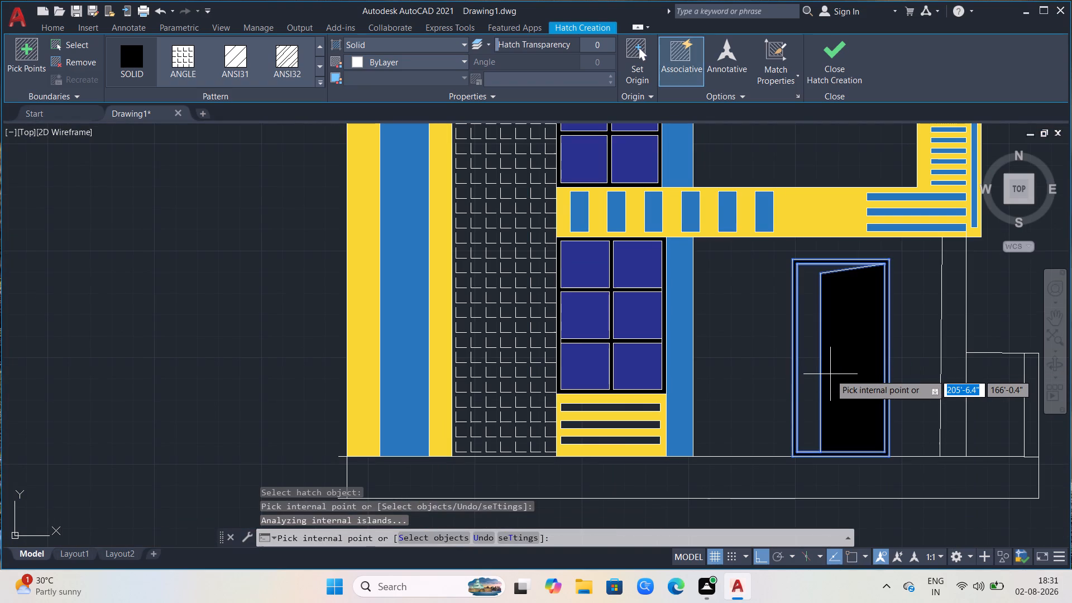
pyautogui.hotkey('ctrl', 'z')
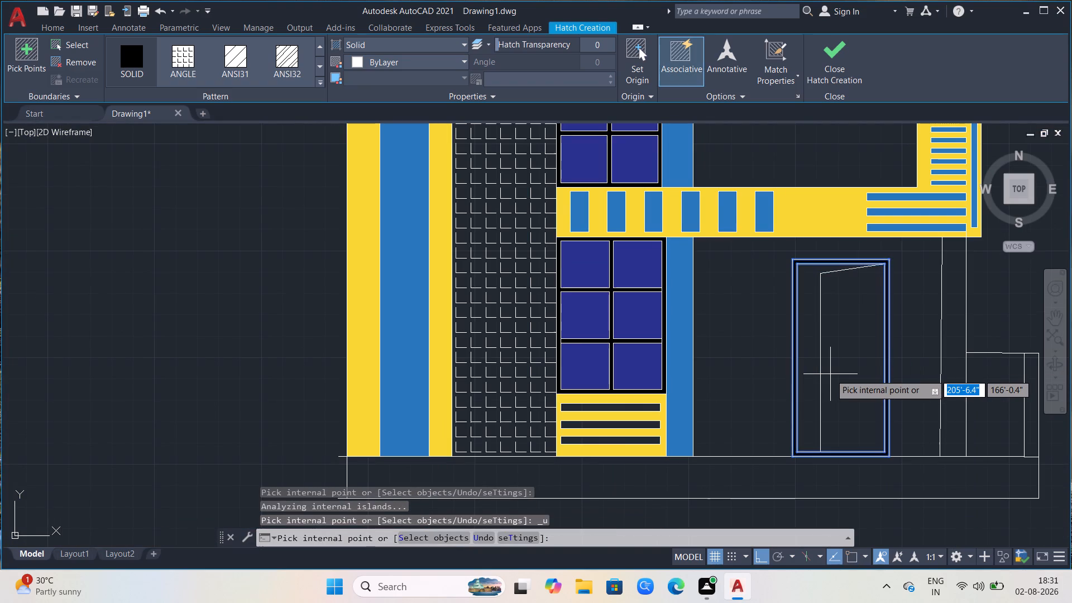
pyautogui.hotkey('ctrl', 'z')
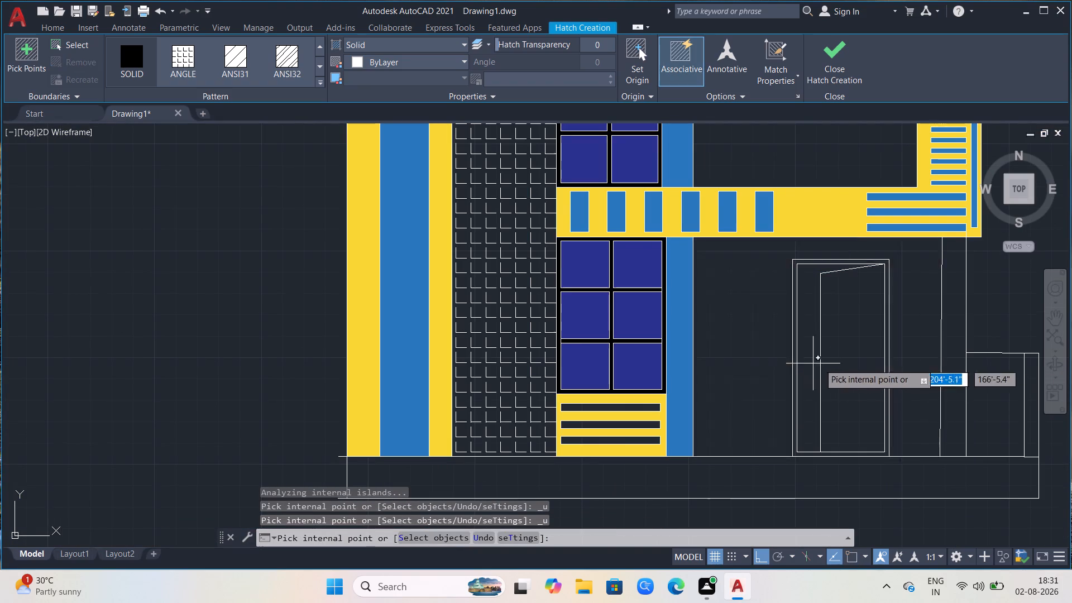
# Fill the narrow opening between the door's inner frame and the open leaf with a solid black hatch.
pyautogui.hotkey('ctrl', 'z')
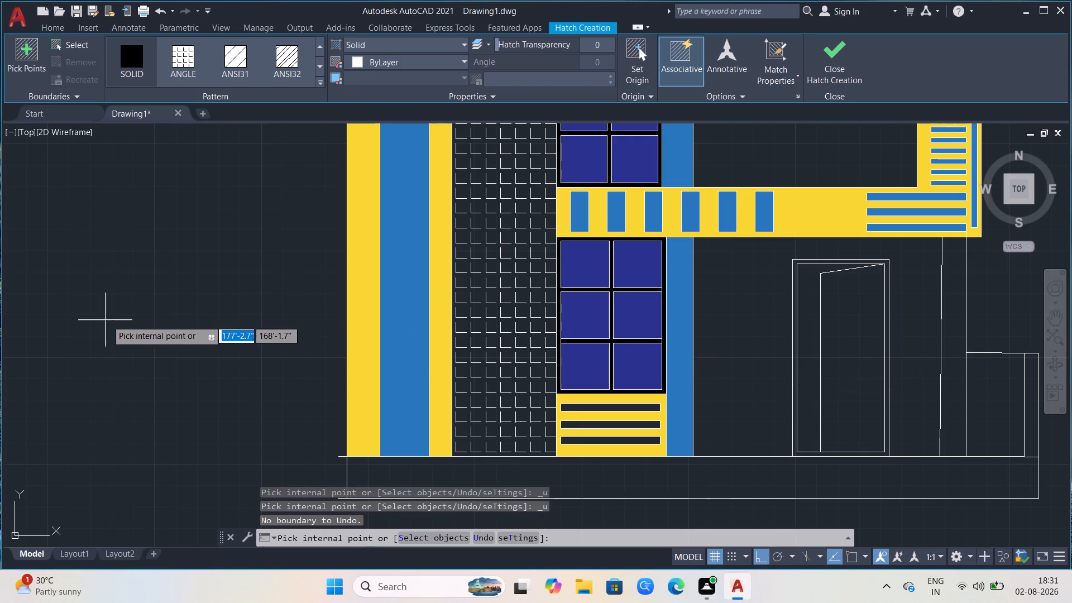
pyautogui.click(806, 344)
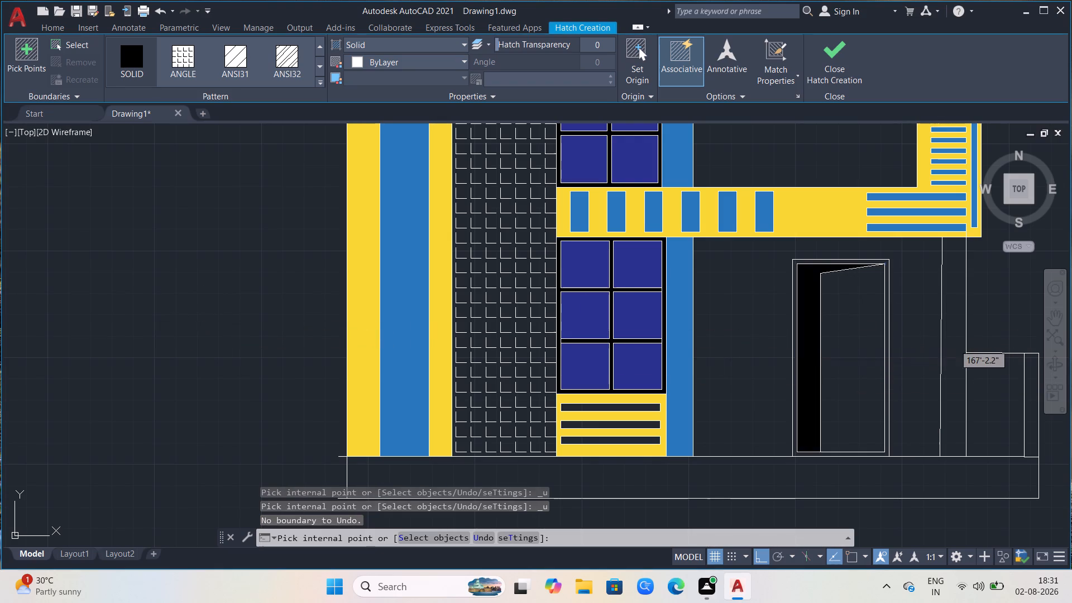
pyautogui.press('Escape')
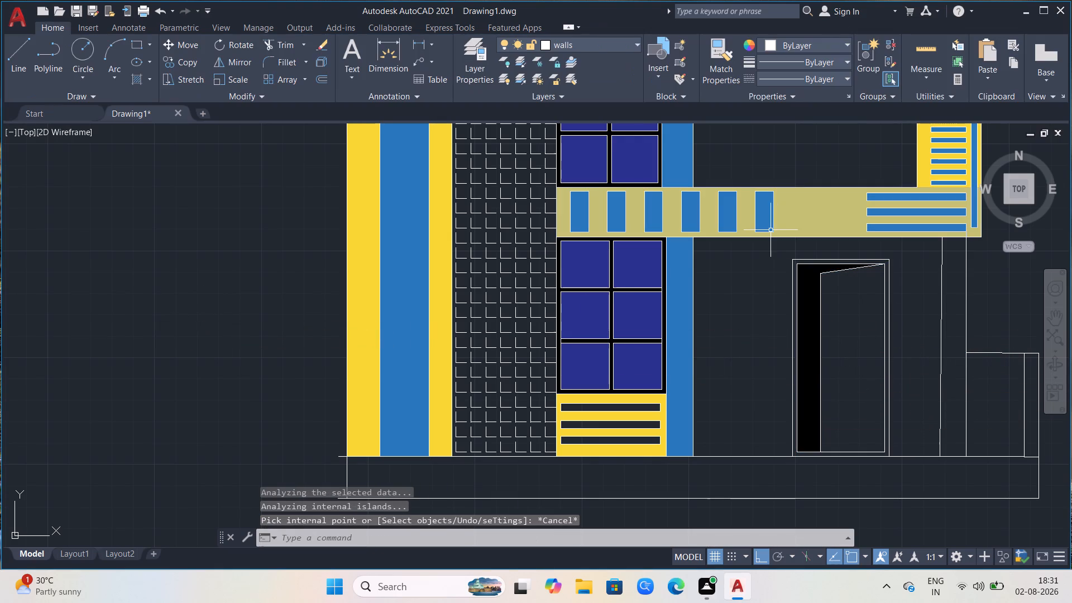
# Fill the ground-floor door frame between its two outlines with a solid white hatch, colour 255,255,255.
pyautogui.scroll(-1, 760, 280)
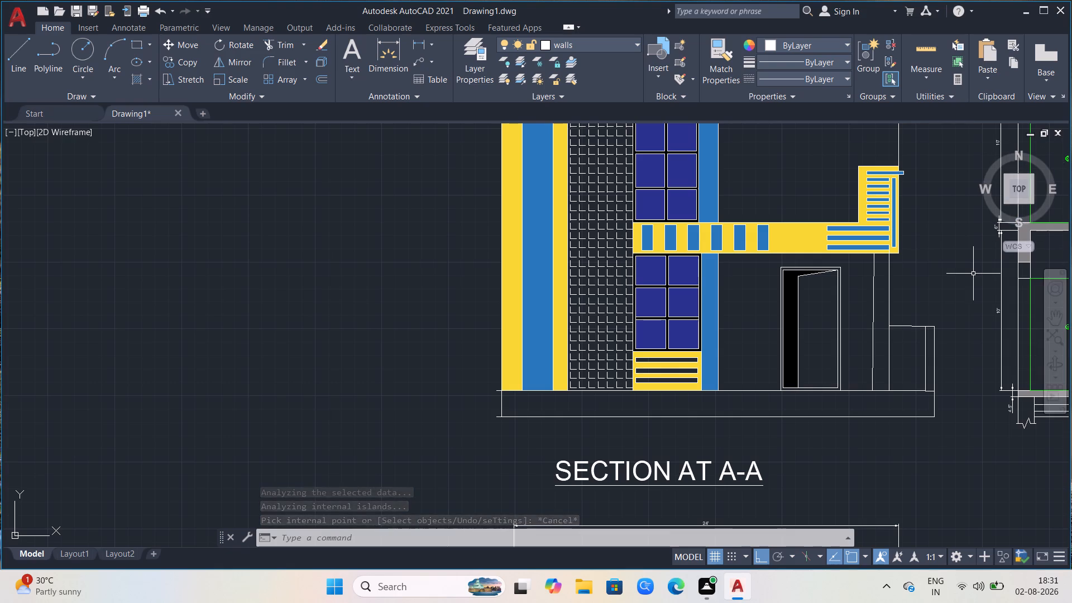
pyautogui.scroll(2, 973, 274)
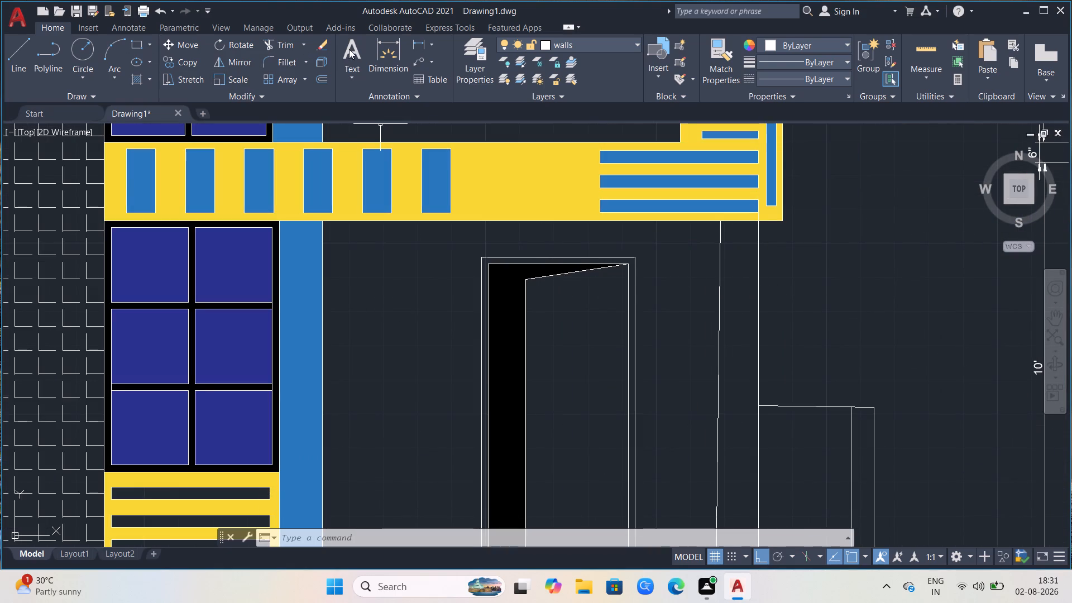
pyautogui.click(147, 76)
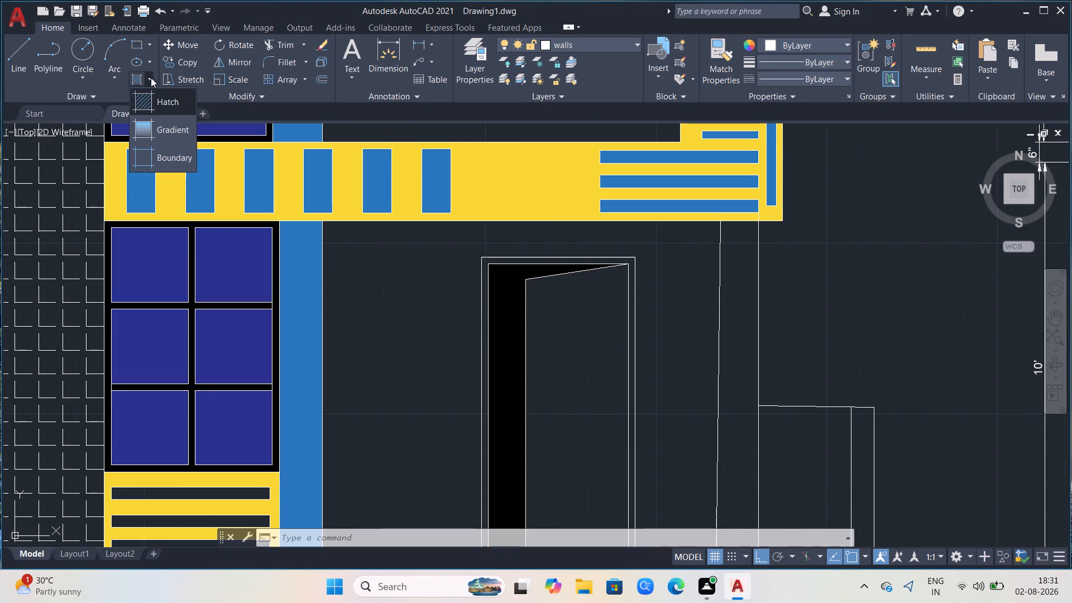
pyautogui.click(164, 103)
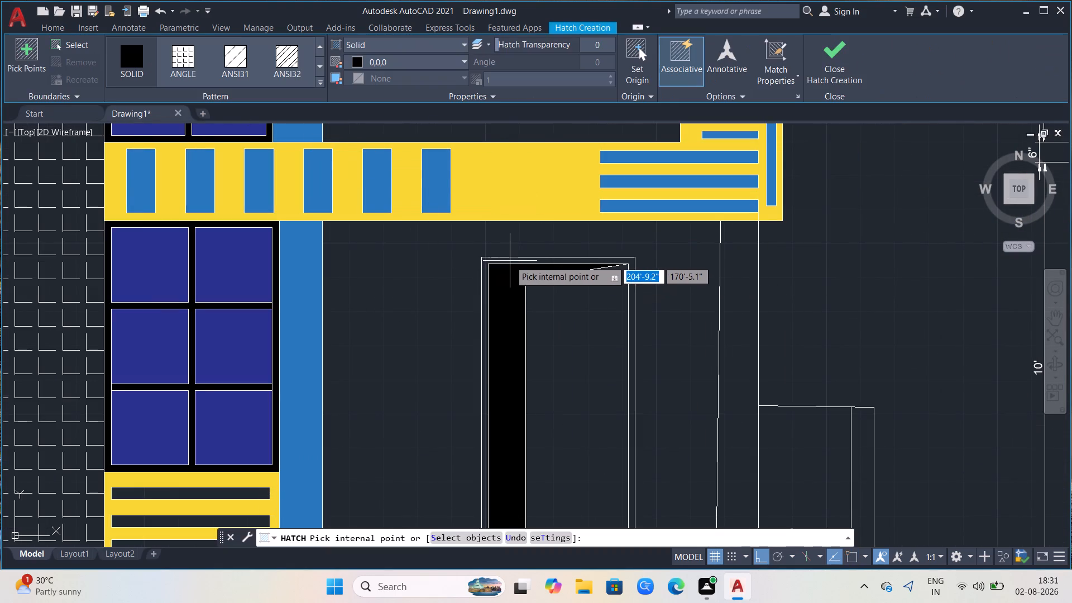
pyautogui.click(510, 261)
pyautogui.scroll(-1, 580, 324)
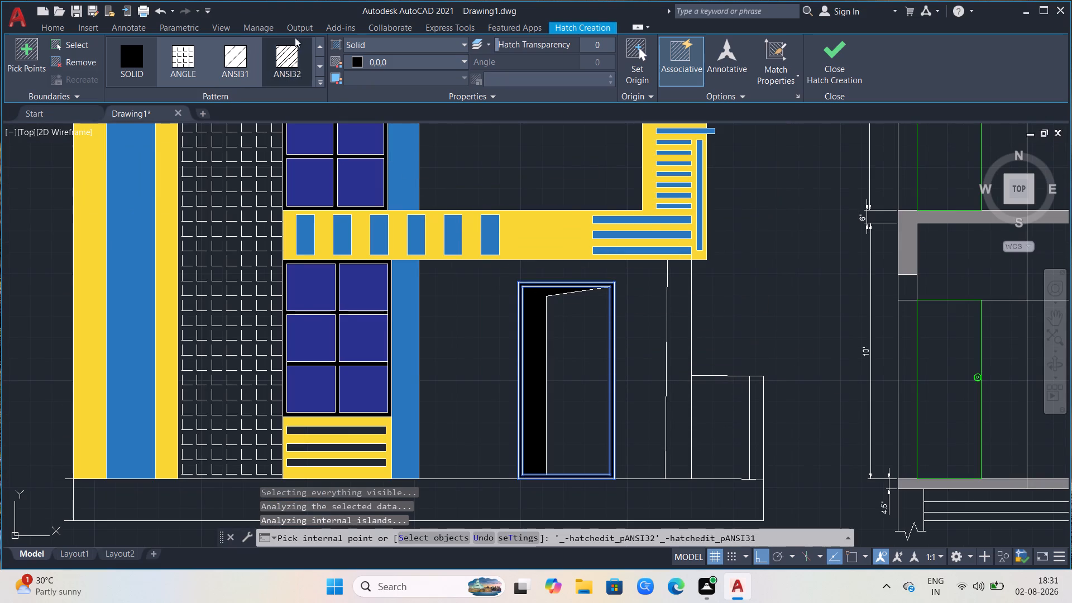
pyautogui.click(465, 63)
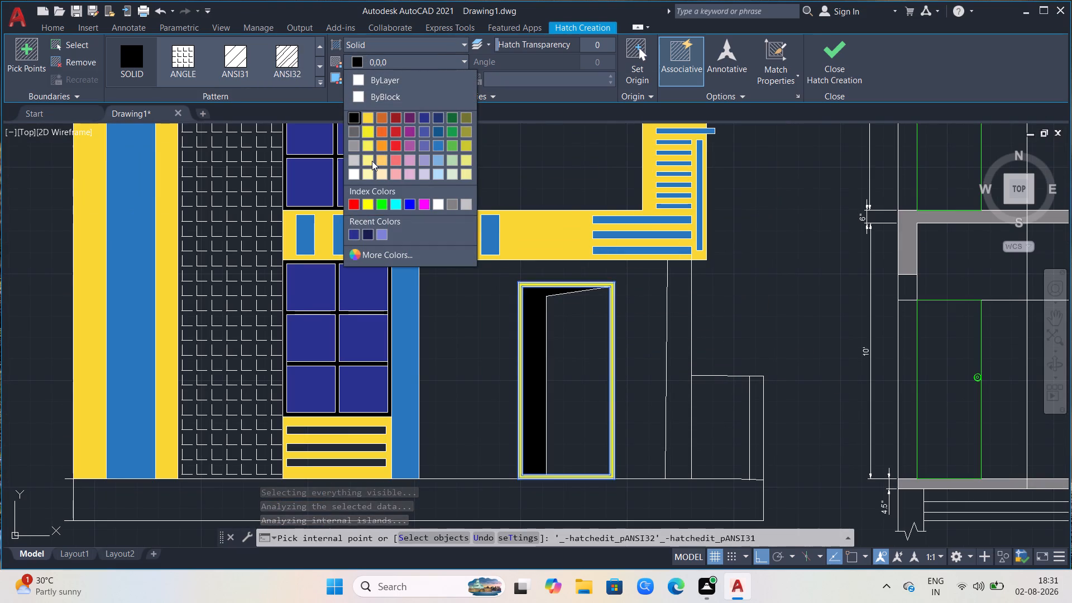
pyautogui.click(352, 175)
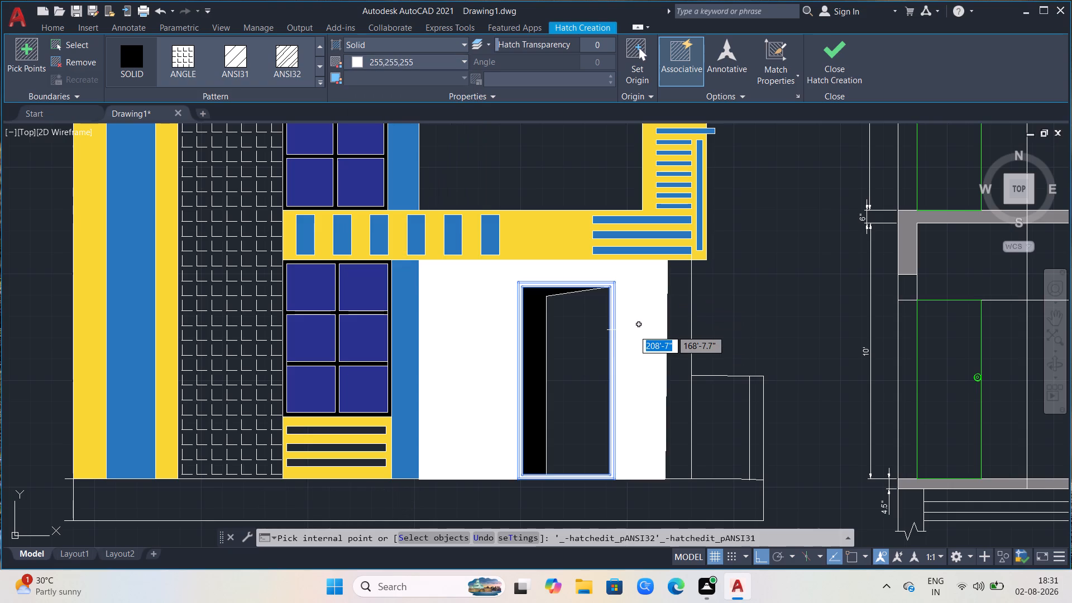
pyautogui.click(597, 359)
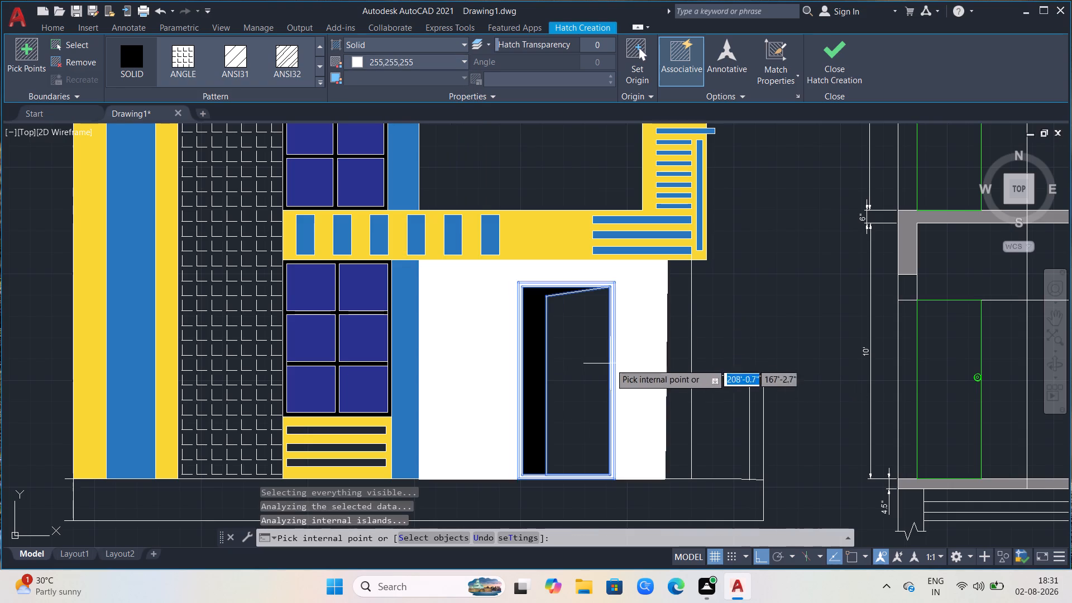
pyautogui.click(586, 359)
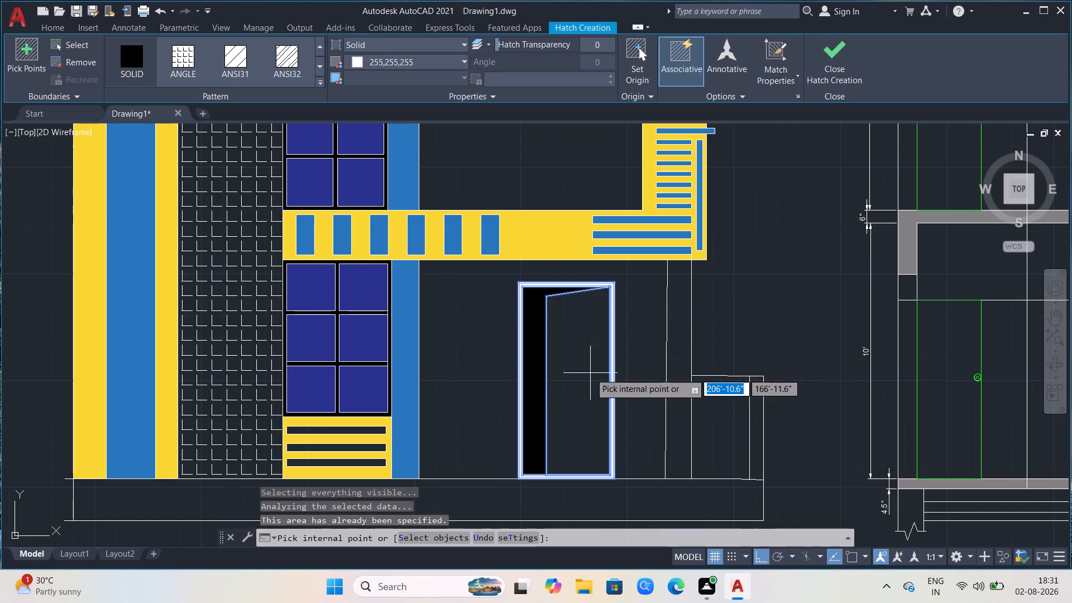
pyautogui.click(583, 376)
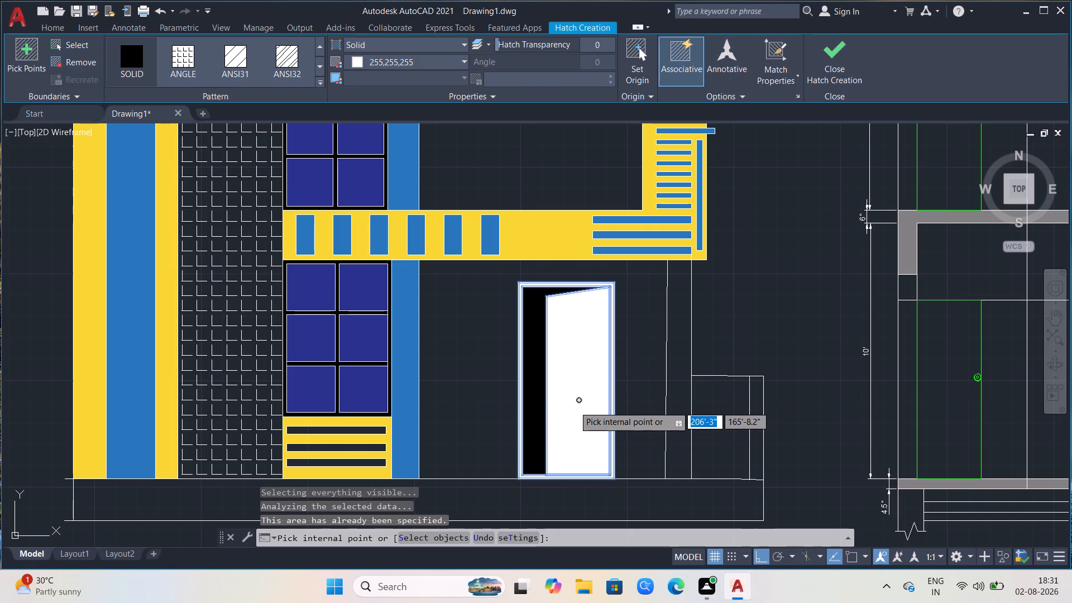
pyautogui.press('Return')
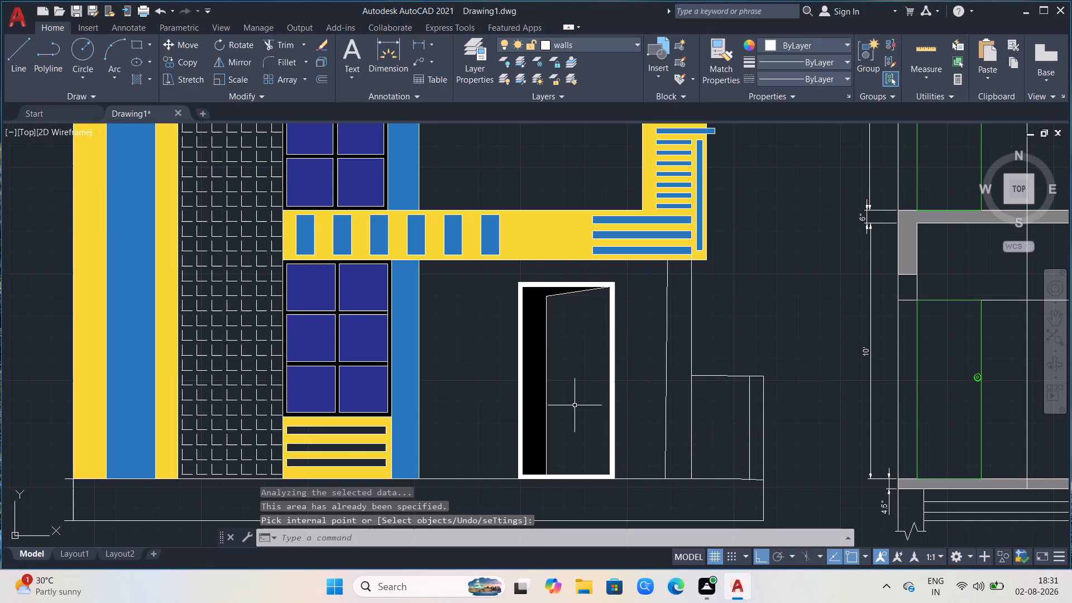
# Fill the open door leaf with a solid white hatch, colour 255,255,255.
pyautogui.scroll(-2, 668, 336)
pyautogui.click(97, 262)
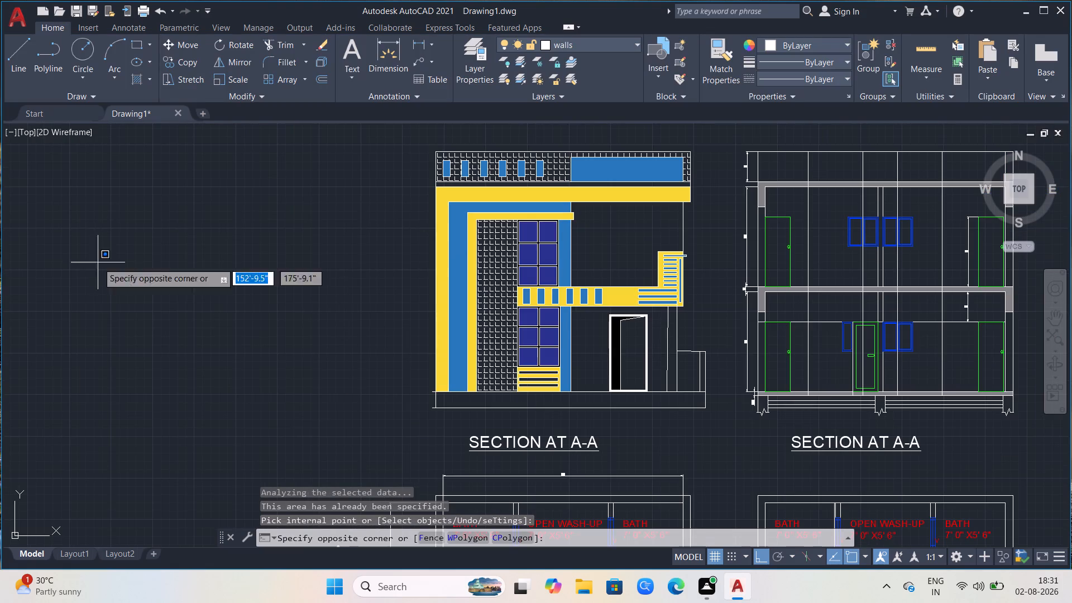
pyautogui.click(69, 201)
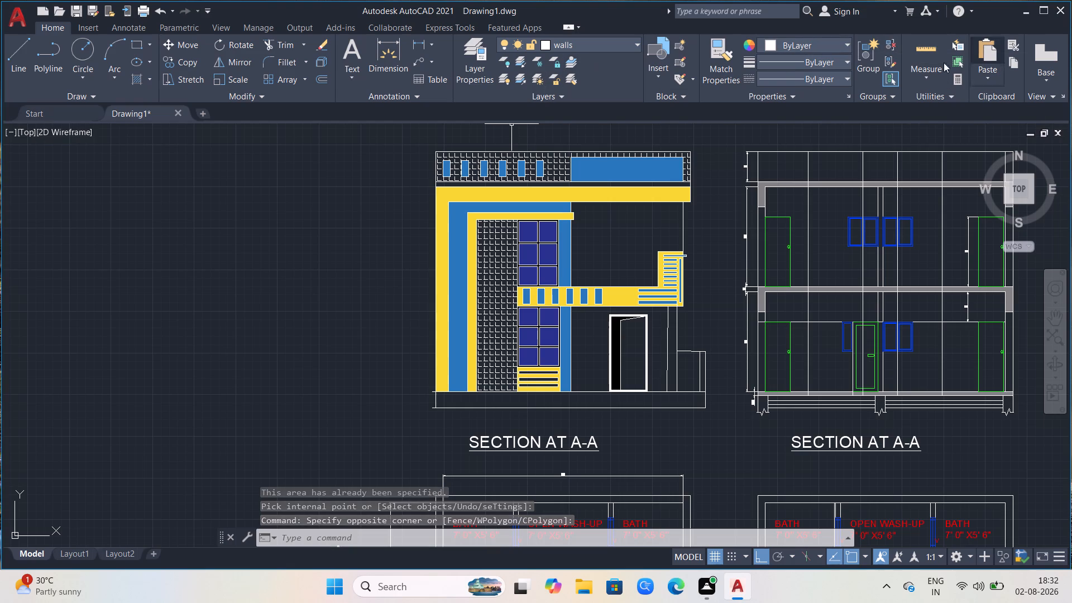
pyautogui.click(143, 80)
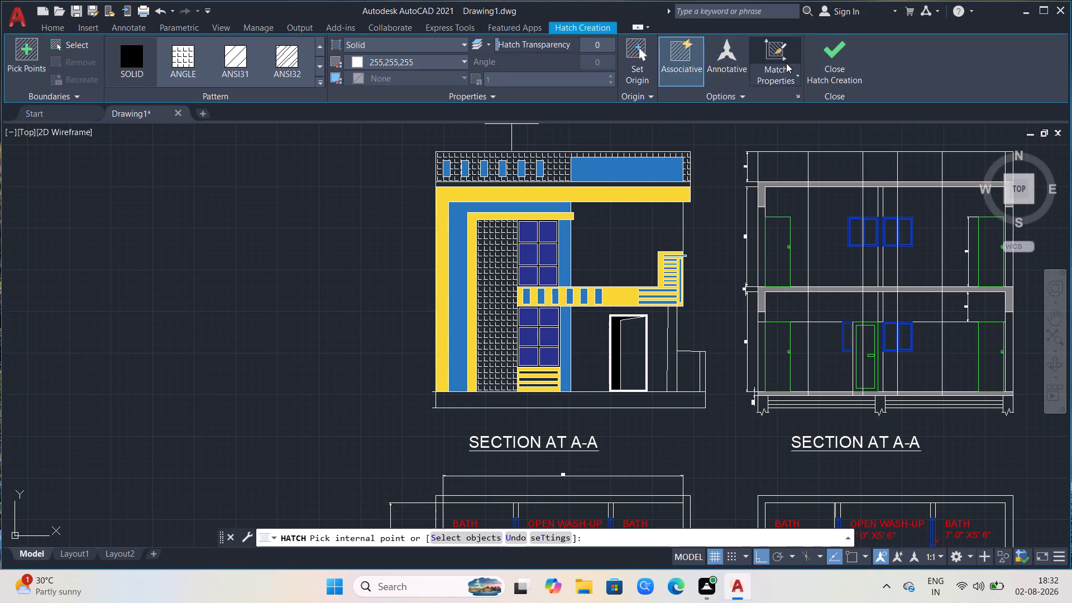
pyautogui.click(779, 70)
pyautogui.scroll(2, 652, 331)
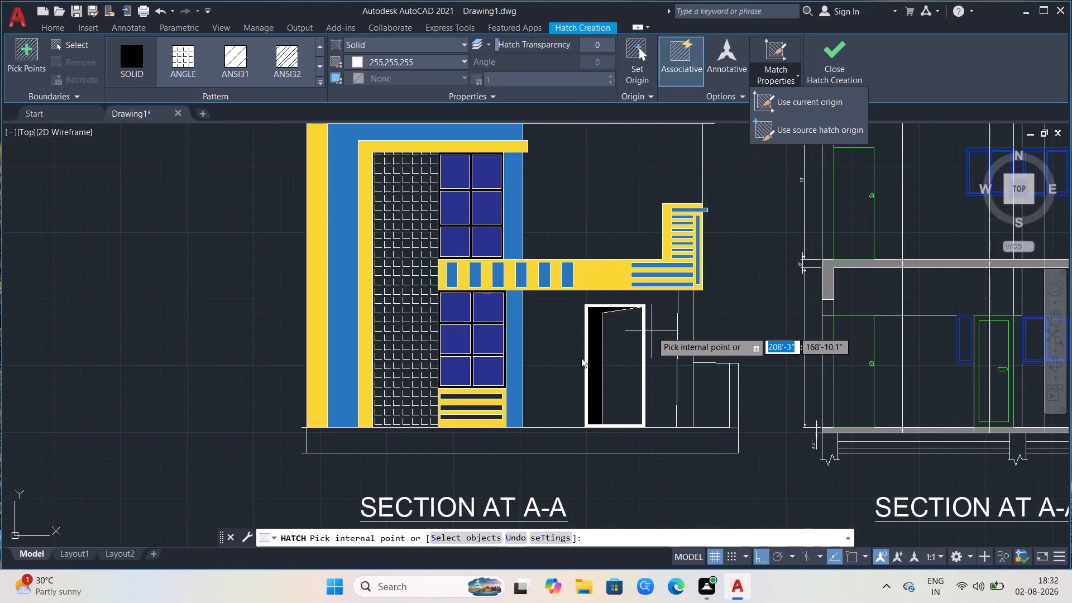
pyautogui.click(581, 358)
pyautogui.click(602, 333)
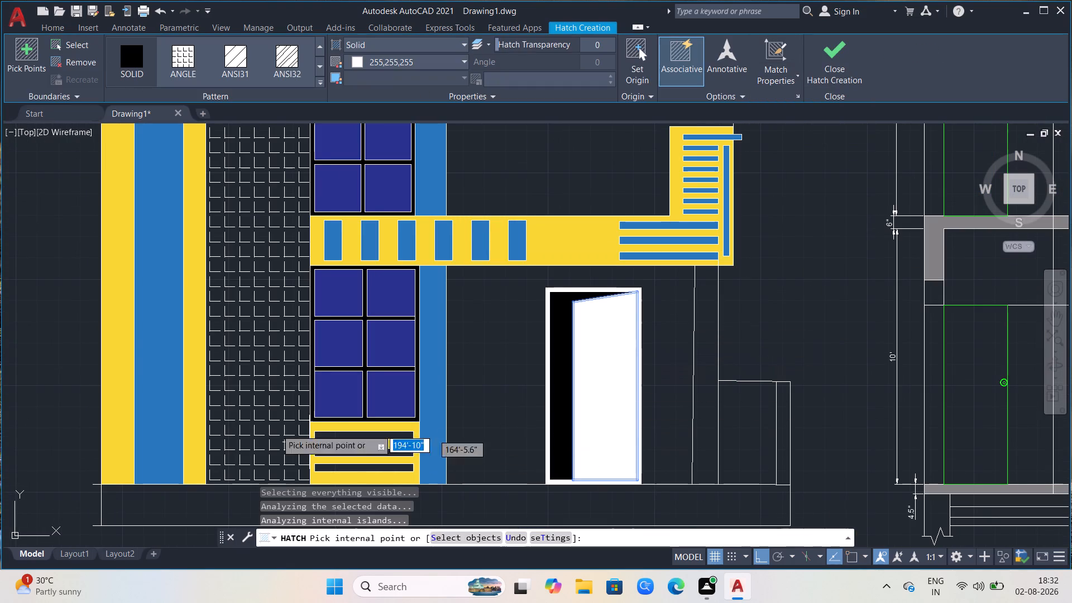
pyautogui.click(0, 282)
pyautogui.press('Escape')
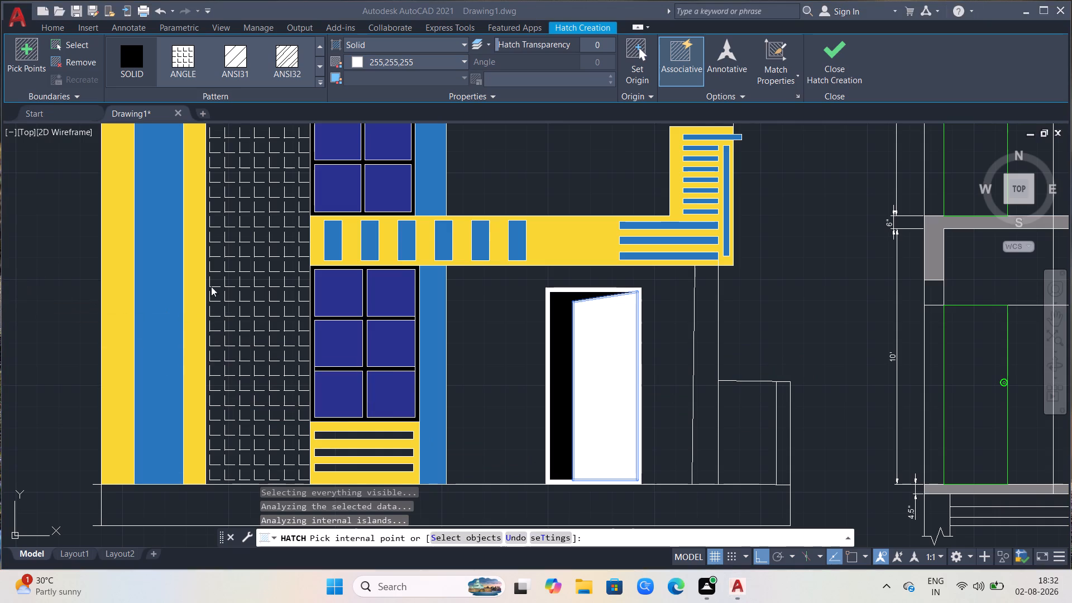
pyautogui.scroll(-2, 213, 283)
pyautogui.scroll(1, 423, 195)
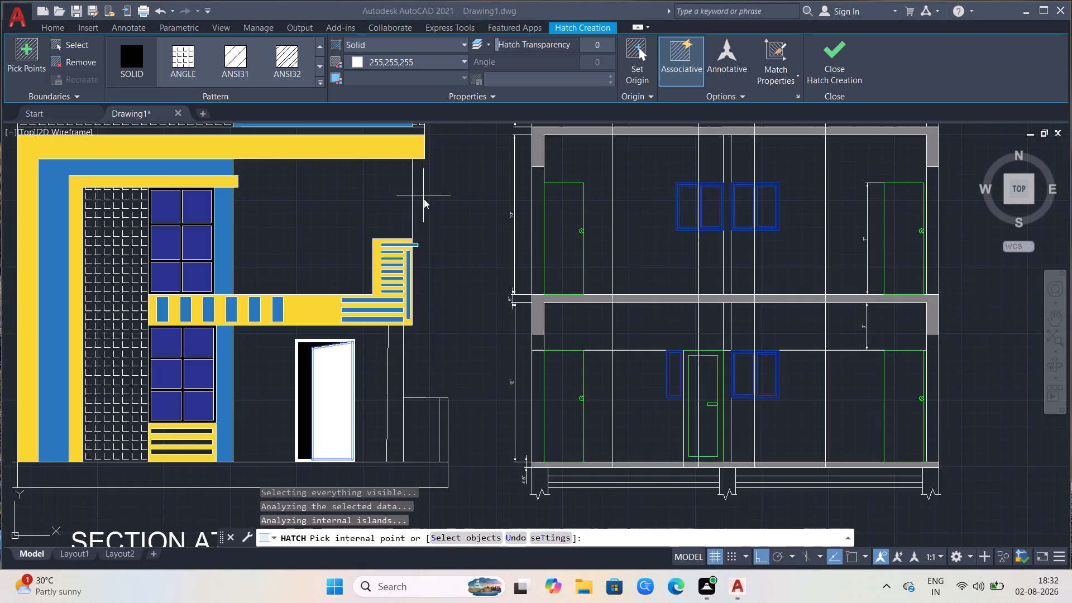
pyautogui.scroll(-2, 422, 215)
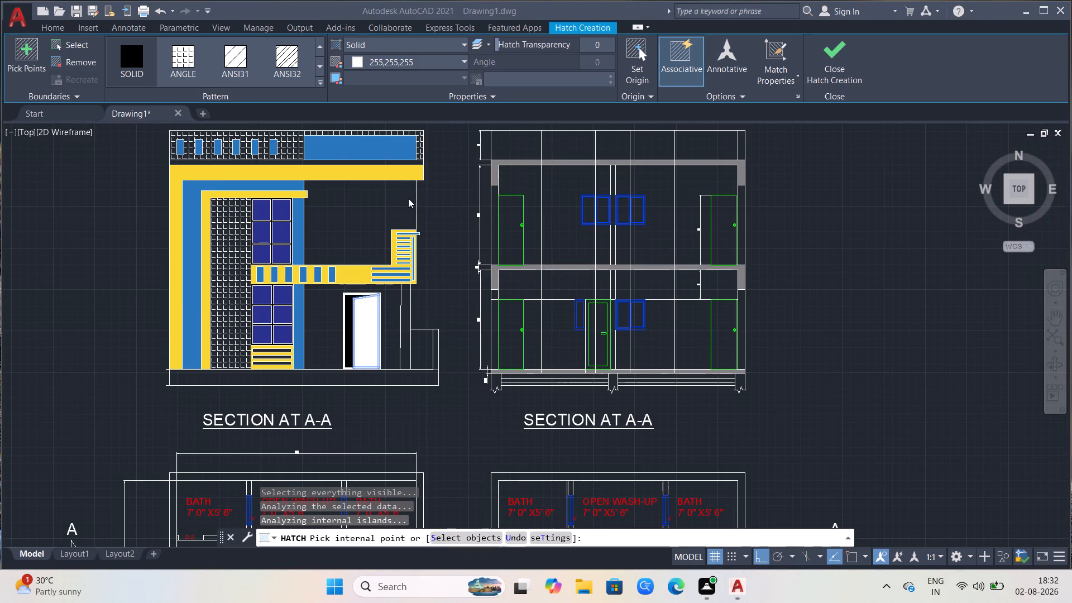
pyautogui.scroll(1, 419, 205)
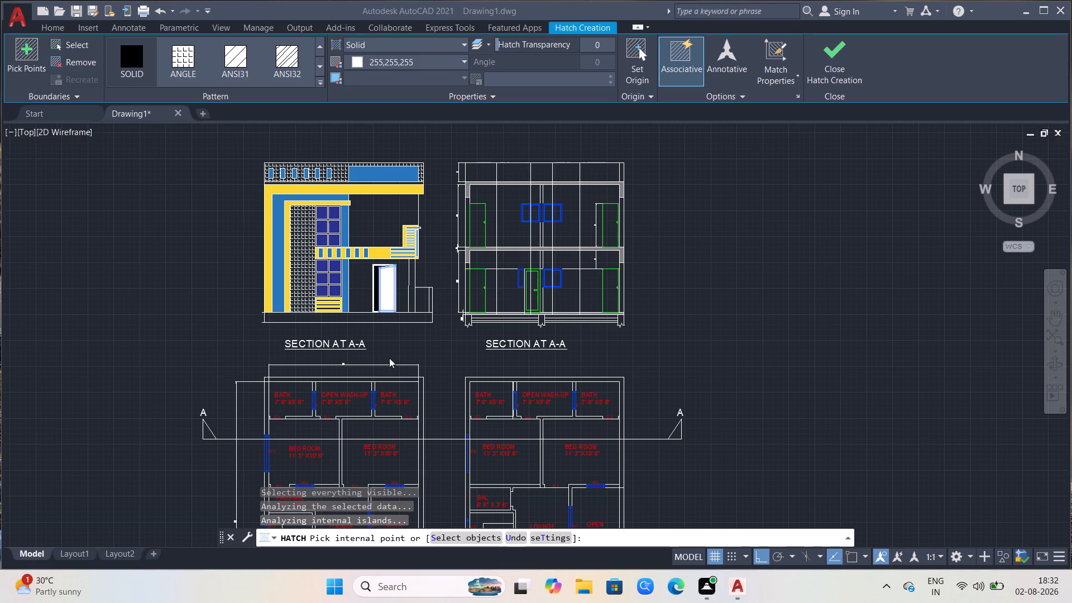
pyautogui.scroll(1, 379, 374)
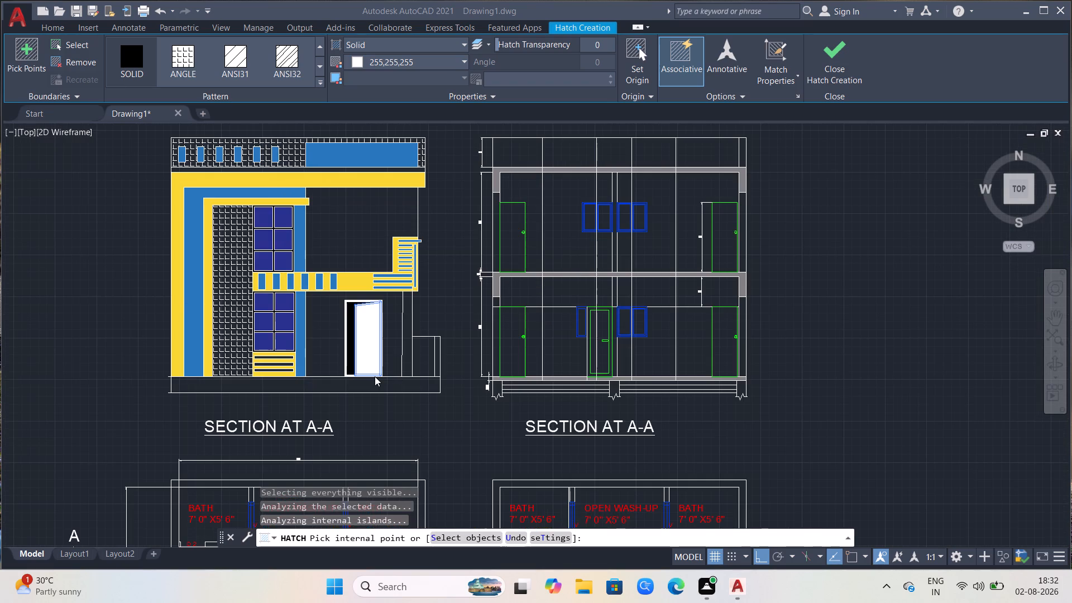
pyautogui.click(401, 294)
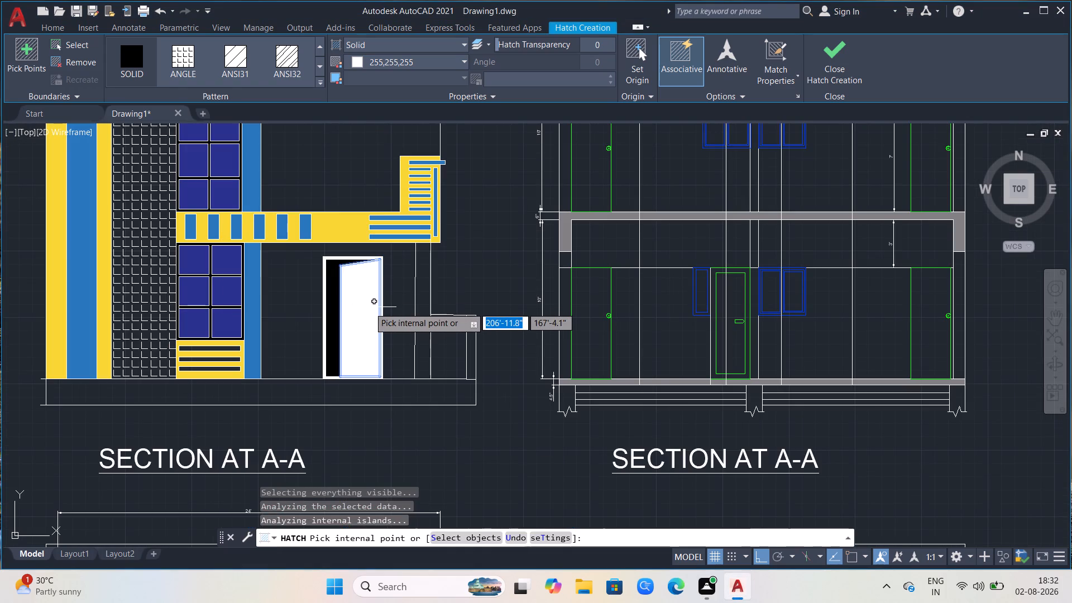
pyautogui.press('Escape')
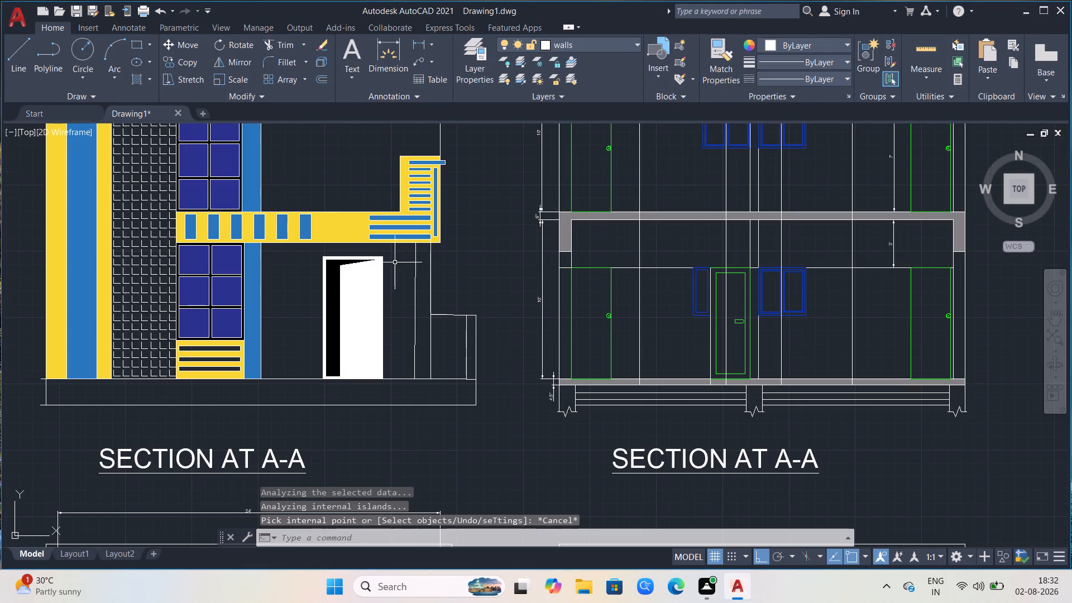
# Copy the complete hatched door straight up about 10'-6" to the upper floor, its base resting on top of the yellow balcony band.
pyautogui.click(395, 262)
pyautogui.click(318, 315)
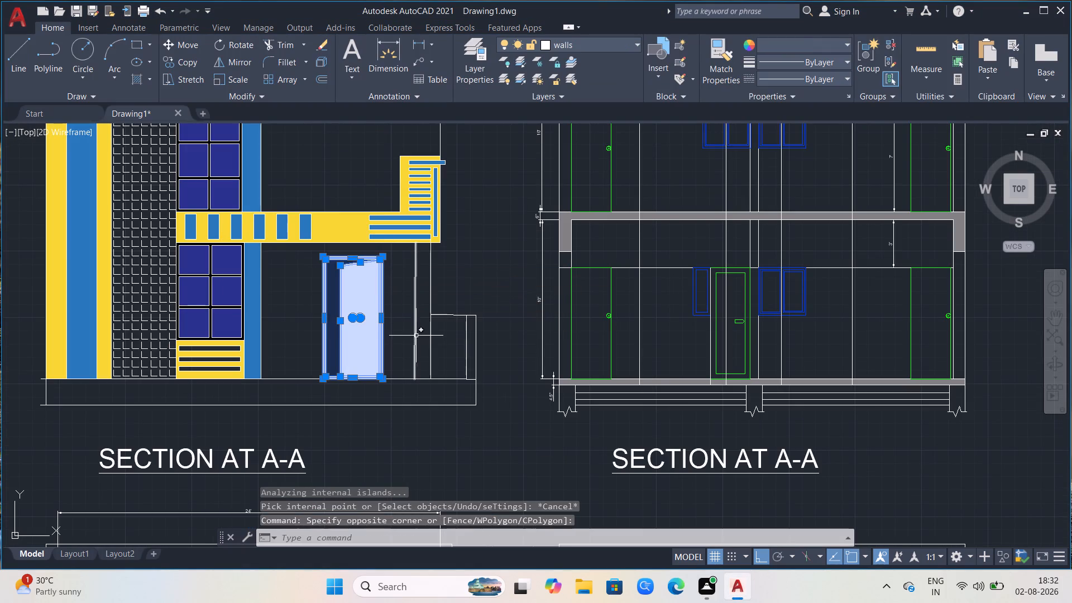
pyautogui.press('m')
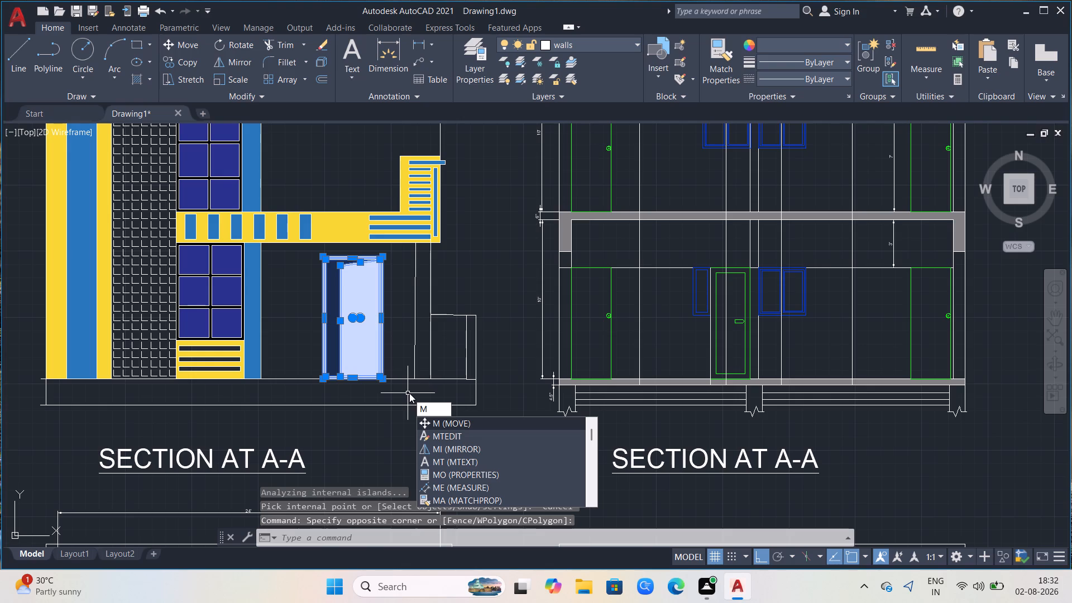
pyautogui.press('BackSpace')
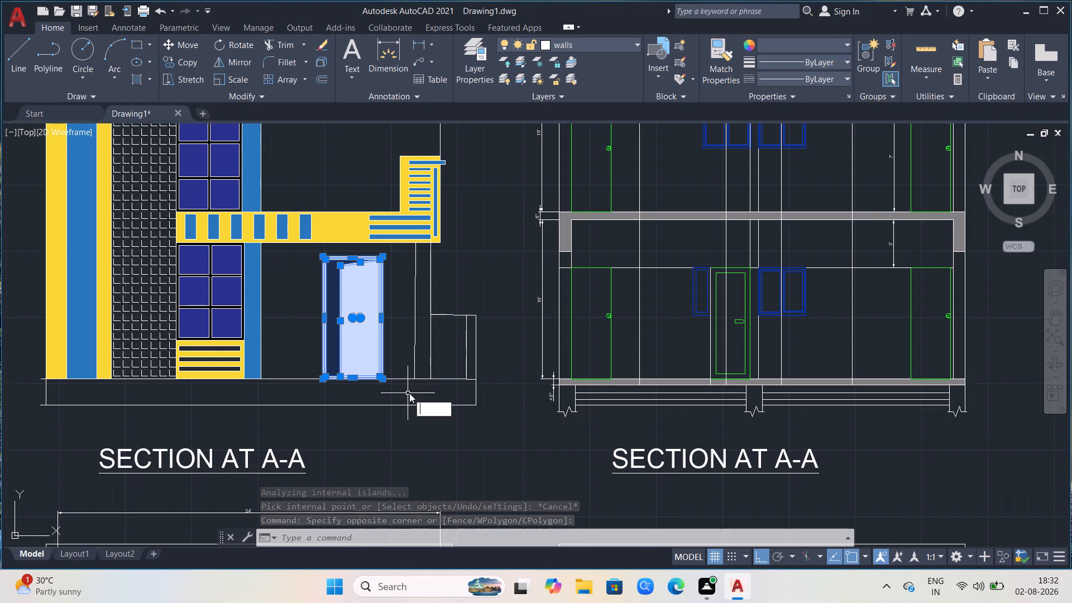
pyautogui.write('CO')
pyautogui.press('Return')
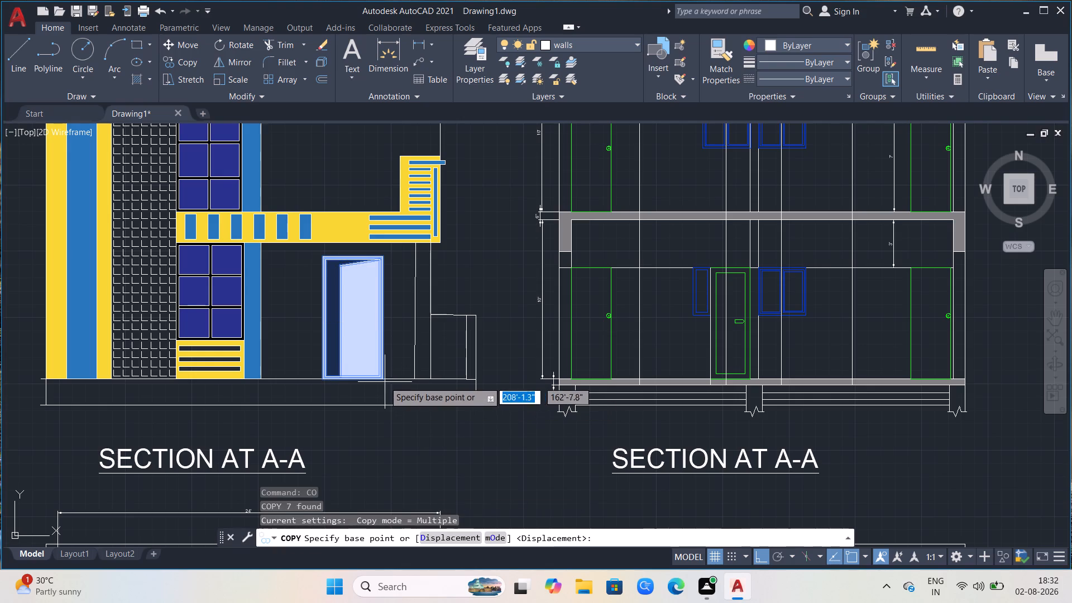
pyautogui.click(384, 381)
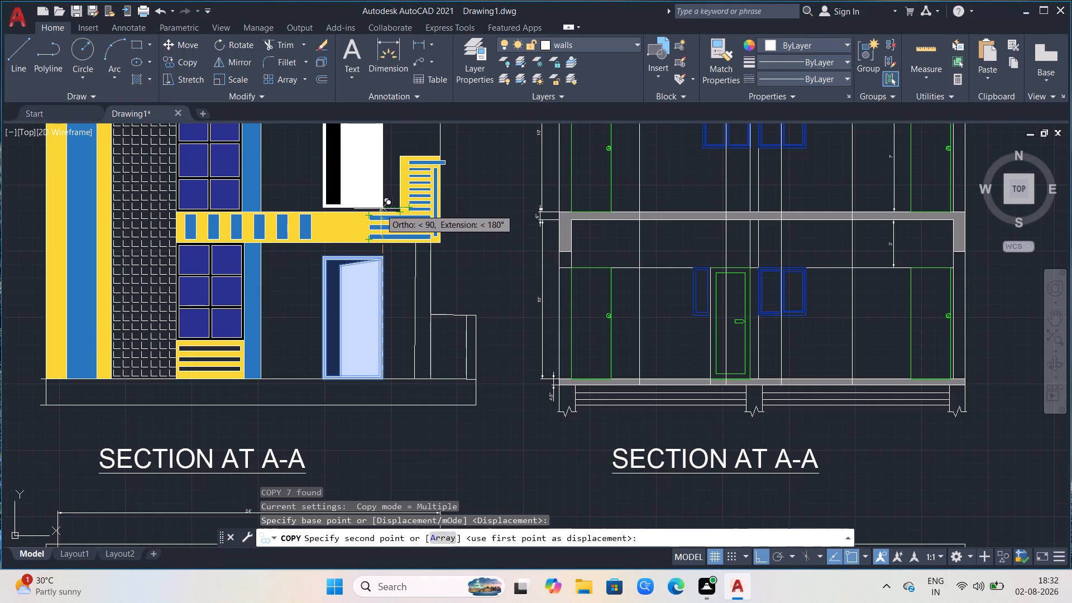
pyautogui.scroll(3, 394, 213)
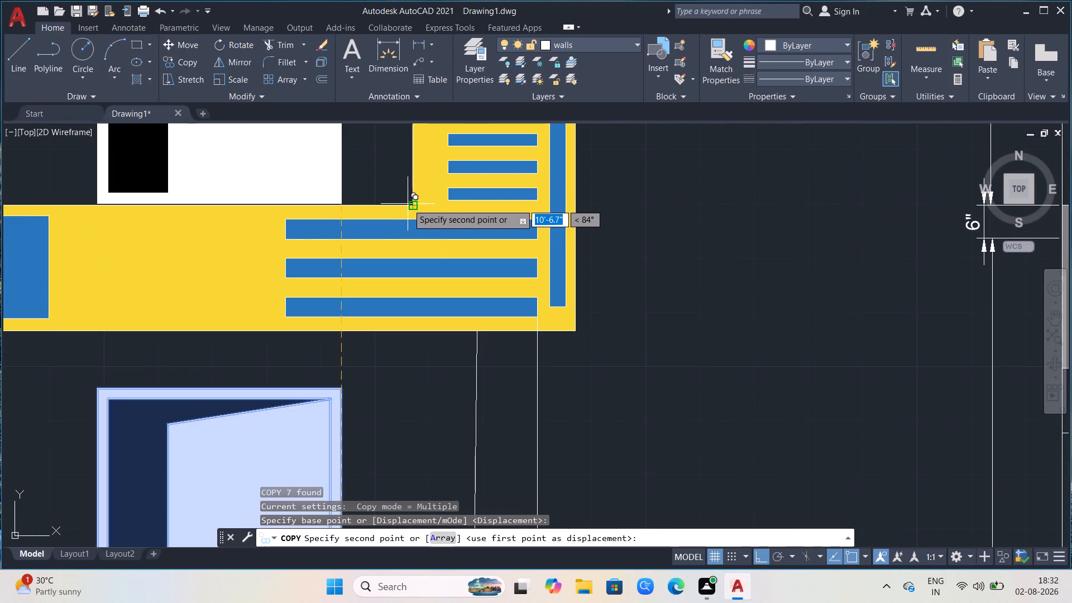
pyautogui.click(335, 207)
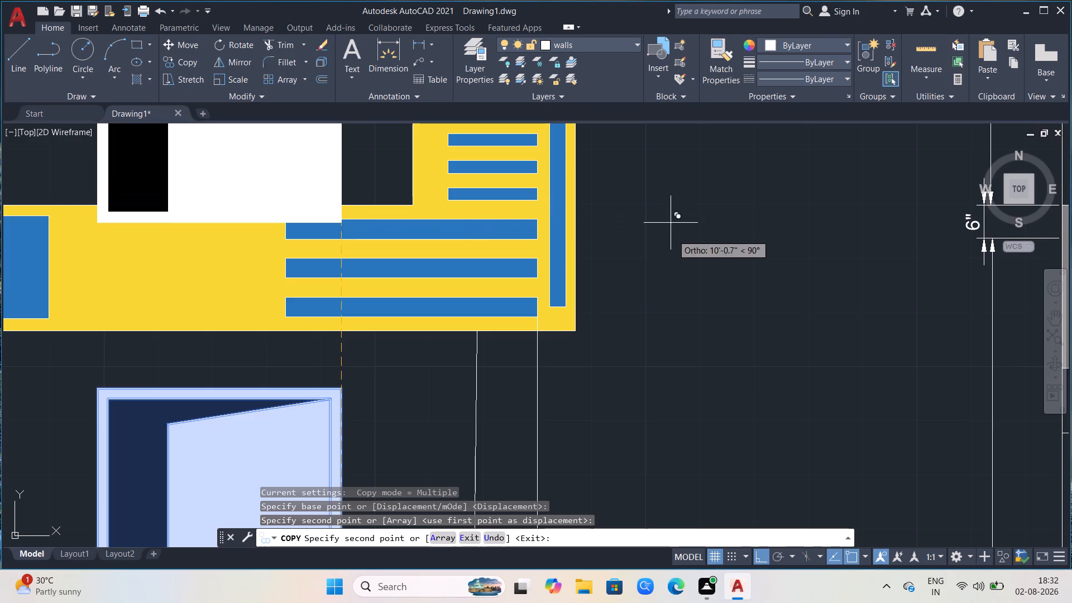
pyautogui.scroll(-3, 432, 507)
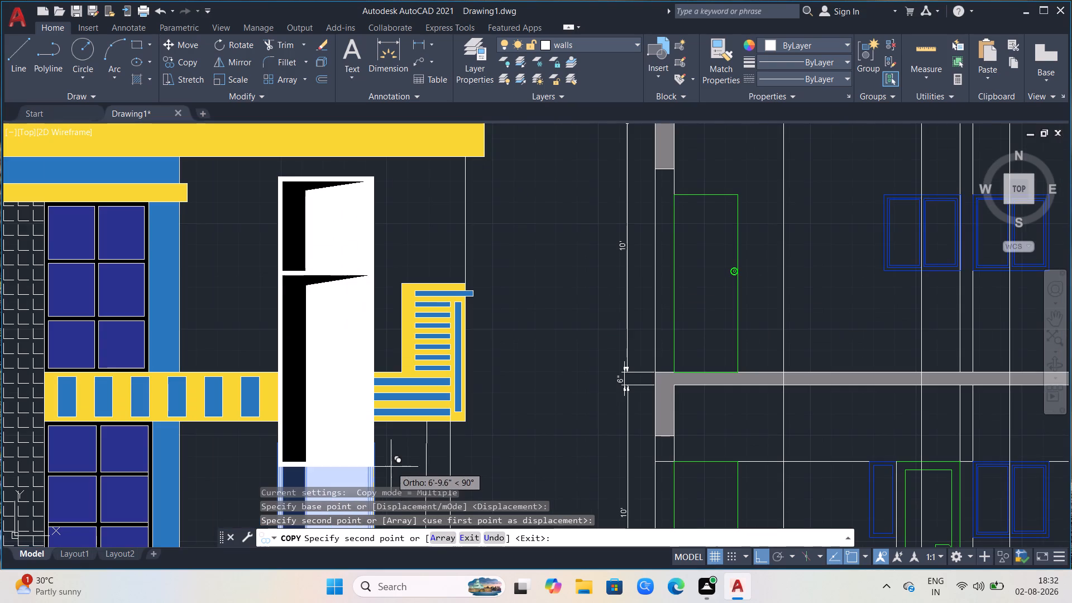
pyautogui.press('Escape')
pyautogui.scroll(-2, 580, 347)
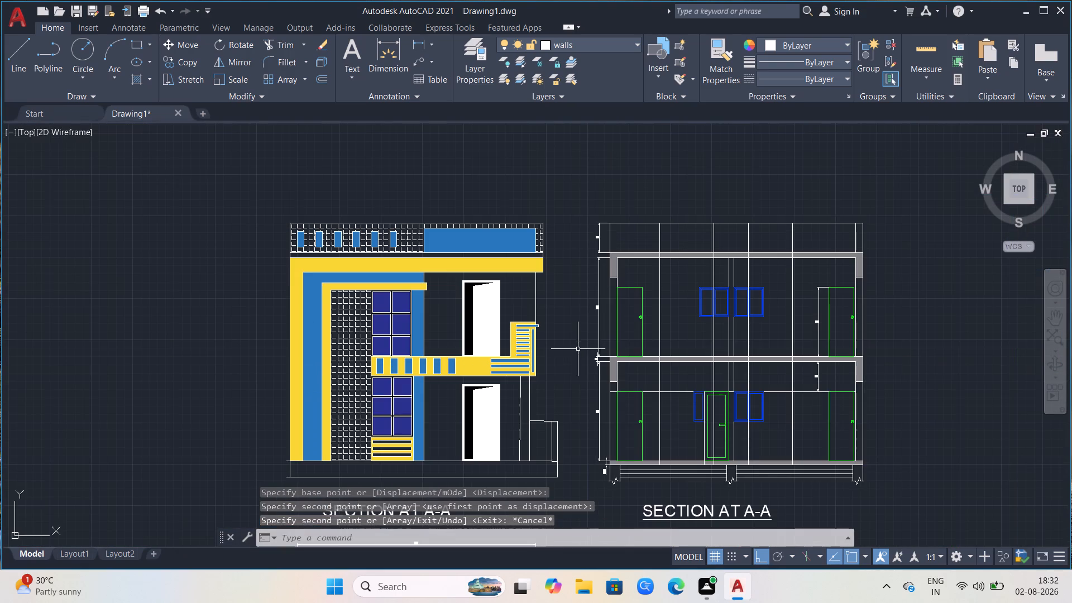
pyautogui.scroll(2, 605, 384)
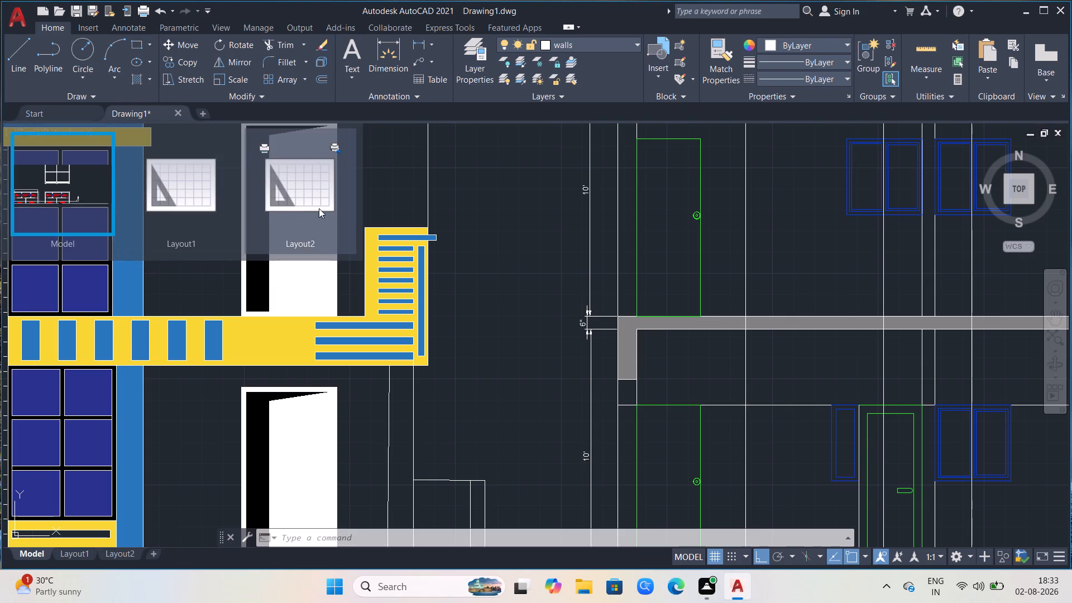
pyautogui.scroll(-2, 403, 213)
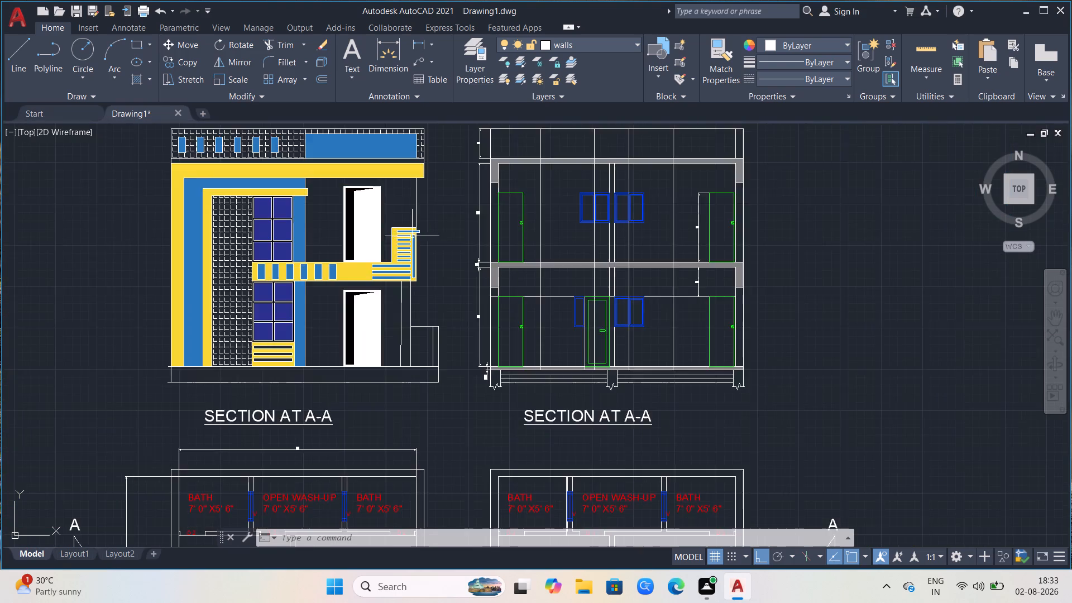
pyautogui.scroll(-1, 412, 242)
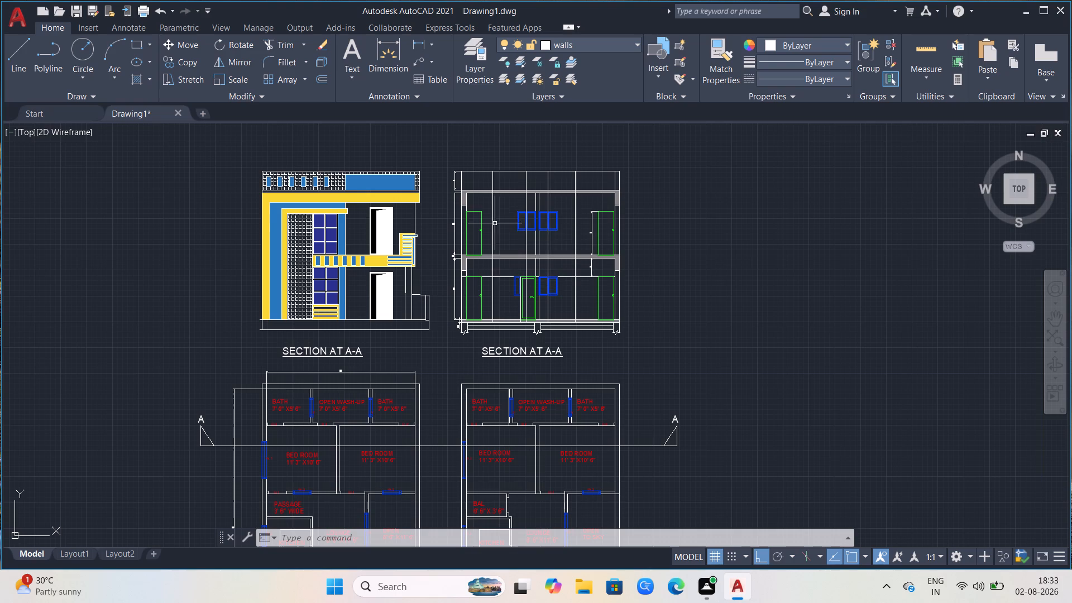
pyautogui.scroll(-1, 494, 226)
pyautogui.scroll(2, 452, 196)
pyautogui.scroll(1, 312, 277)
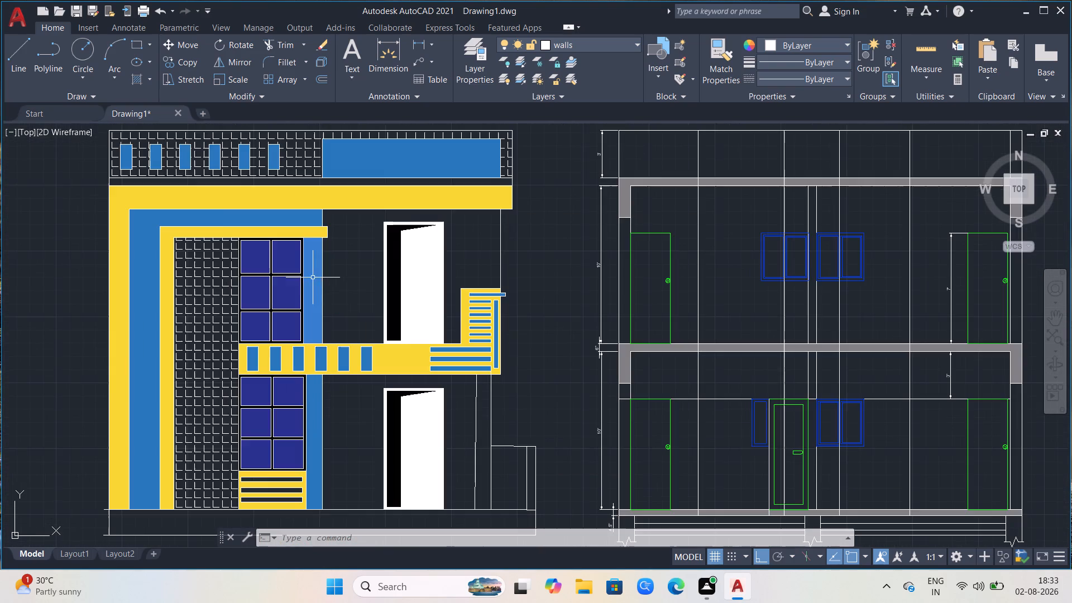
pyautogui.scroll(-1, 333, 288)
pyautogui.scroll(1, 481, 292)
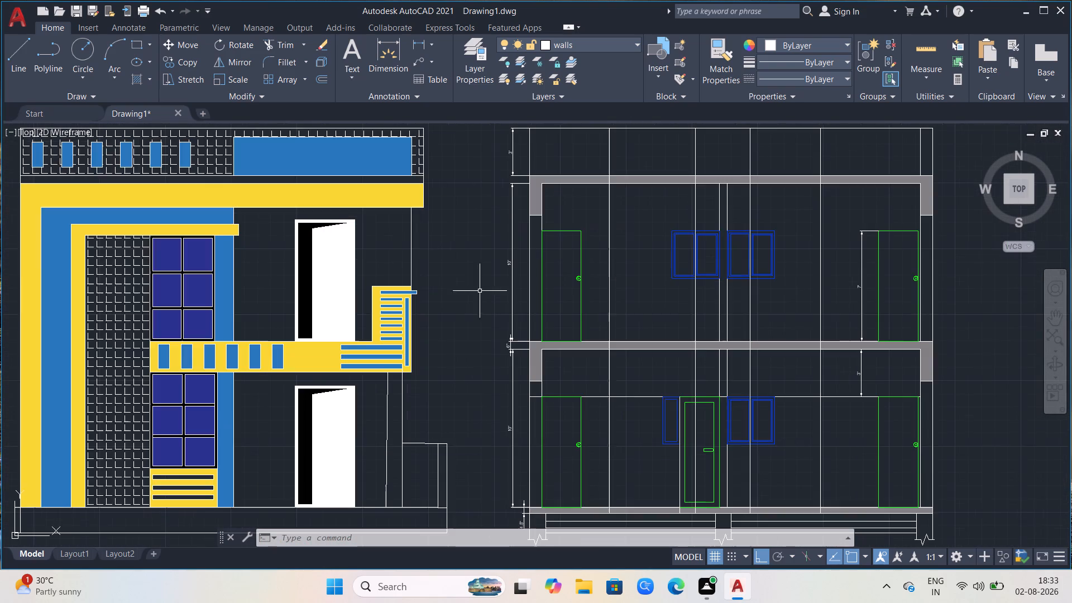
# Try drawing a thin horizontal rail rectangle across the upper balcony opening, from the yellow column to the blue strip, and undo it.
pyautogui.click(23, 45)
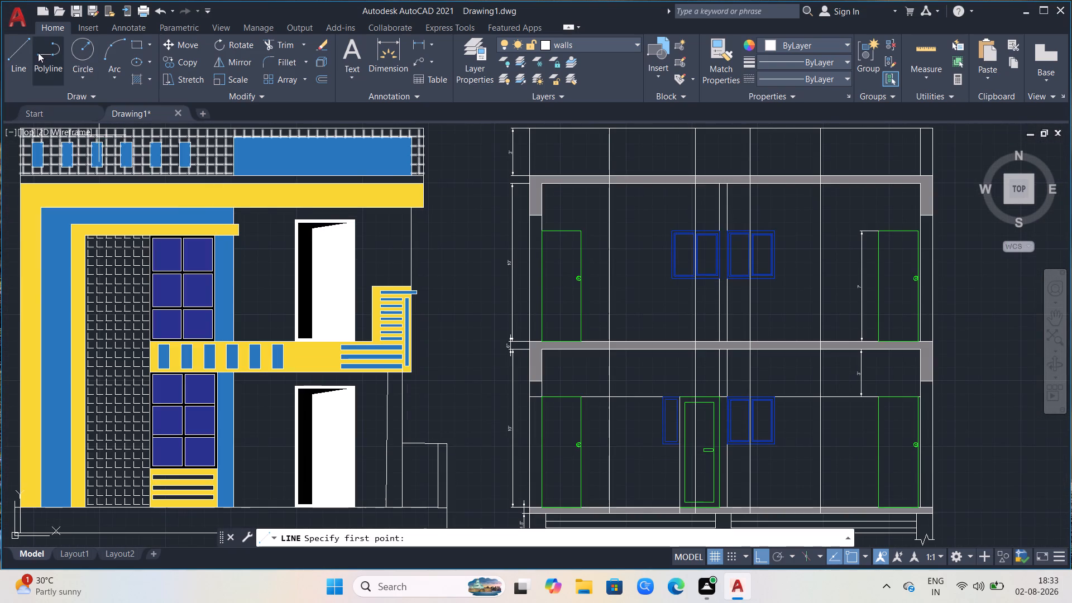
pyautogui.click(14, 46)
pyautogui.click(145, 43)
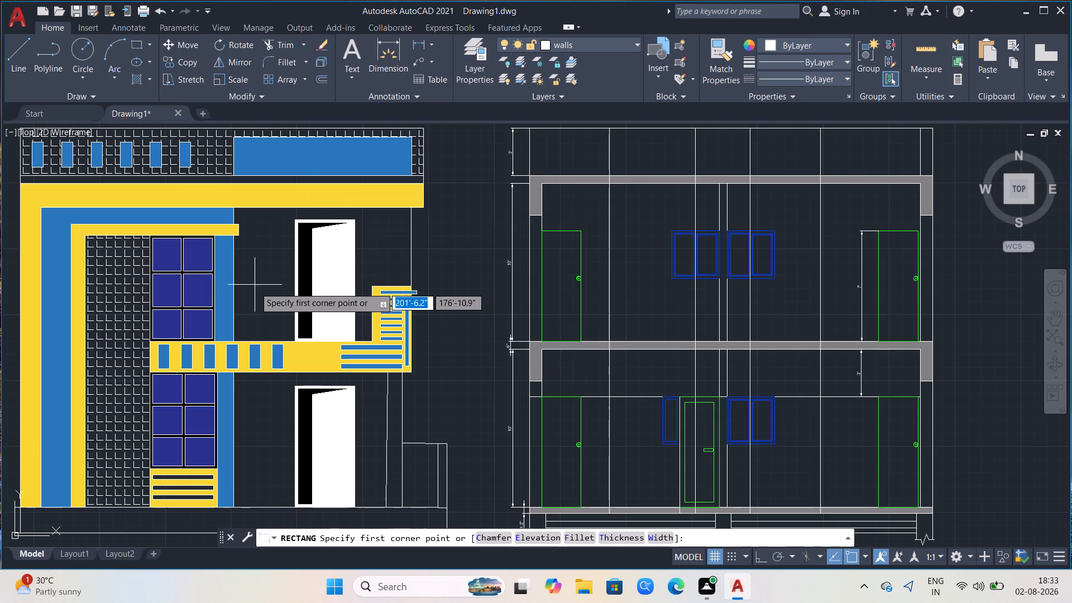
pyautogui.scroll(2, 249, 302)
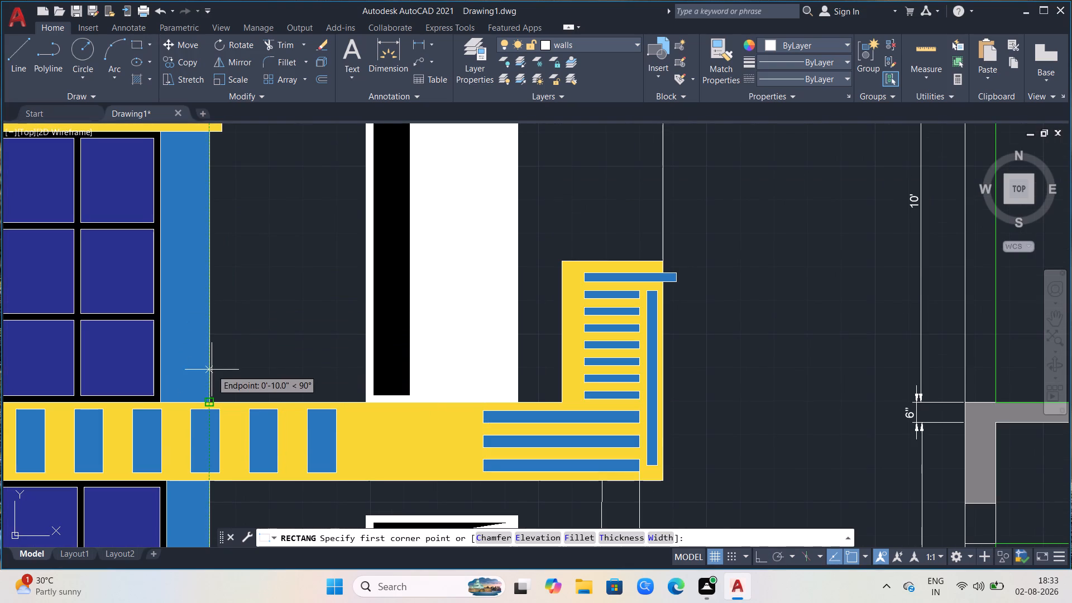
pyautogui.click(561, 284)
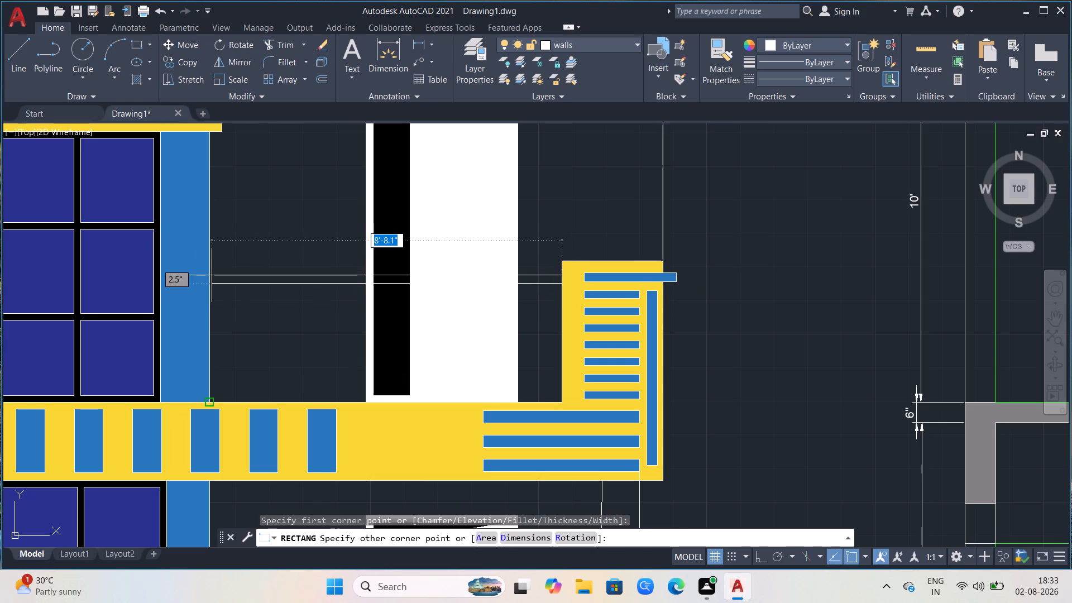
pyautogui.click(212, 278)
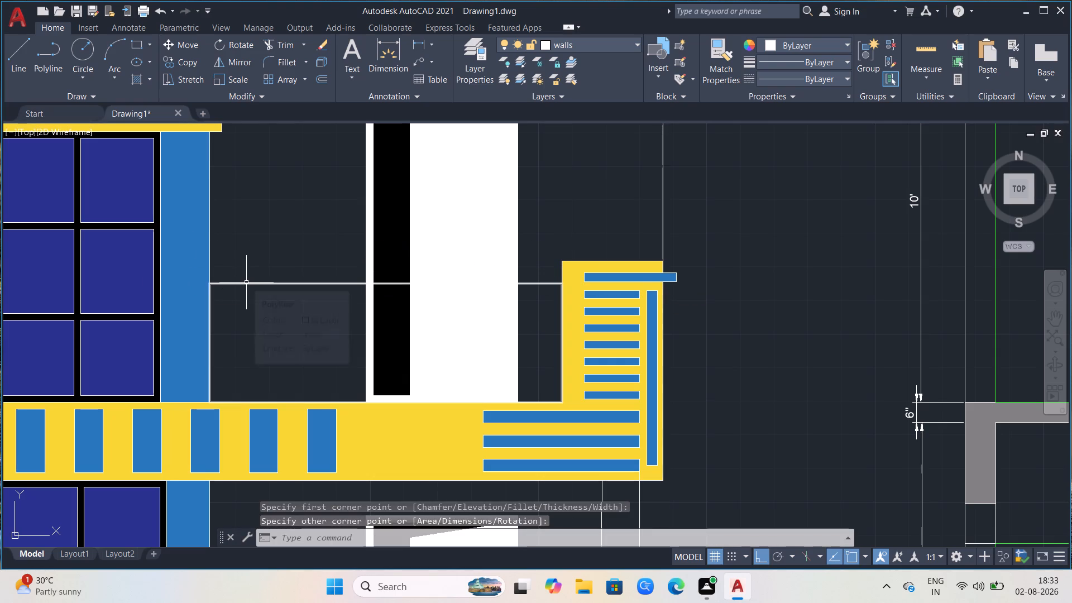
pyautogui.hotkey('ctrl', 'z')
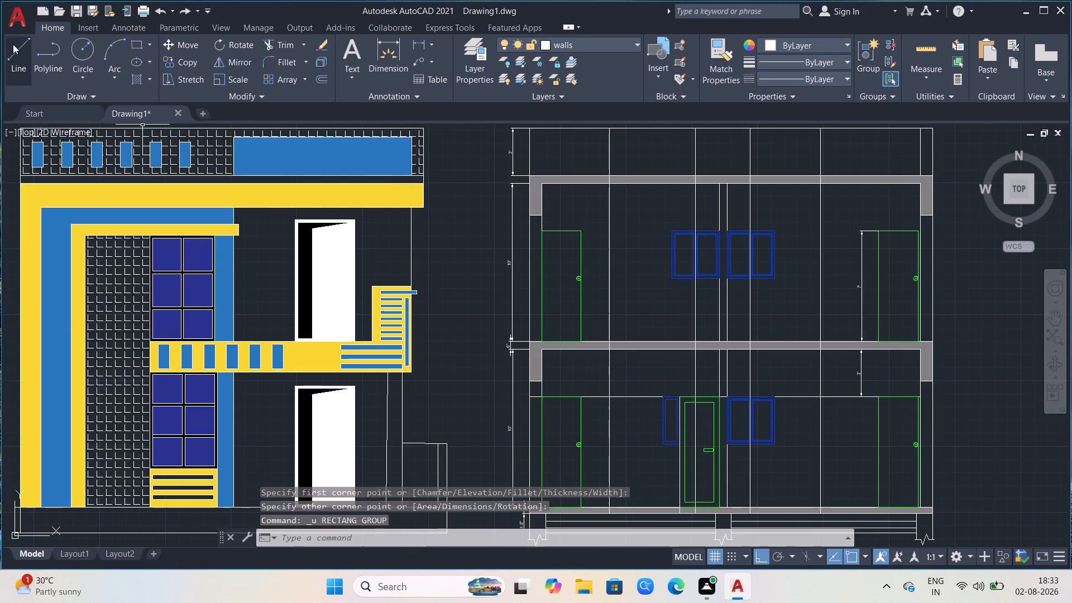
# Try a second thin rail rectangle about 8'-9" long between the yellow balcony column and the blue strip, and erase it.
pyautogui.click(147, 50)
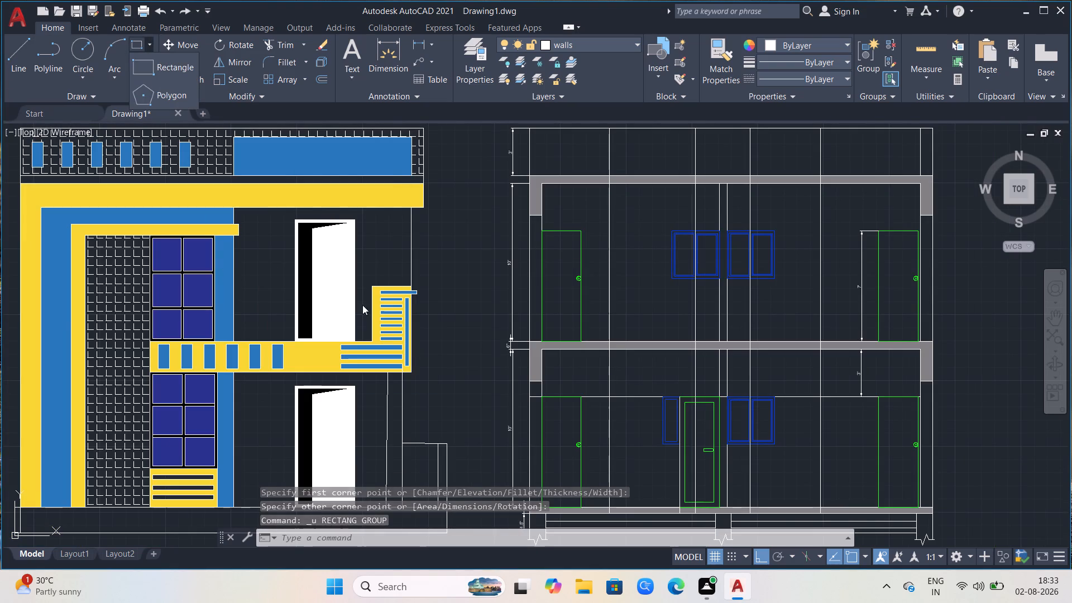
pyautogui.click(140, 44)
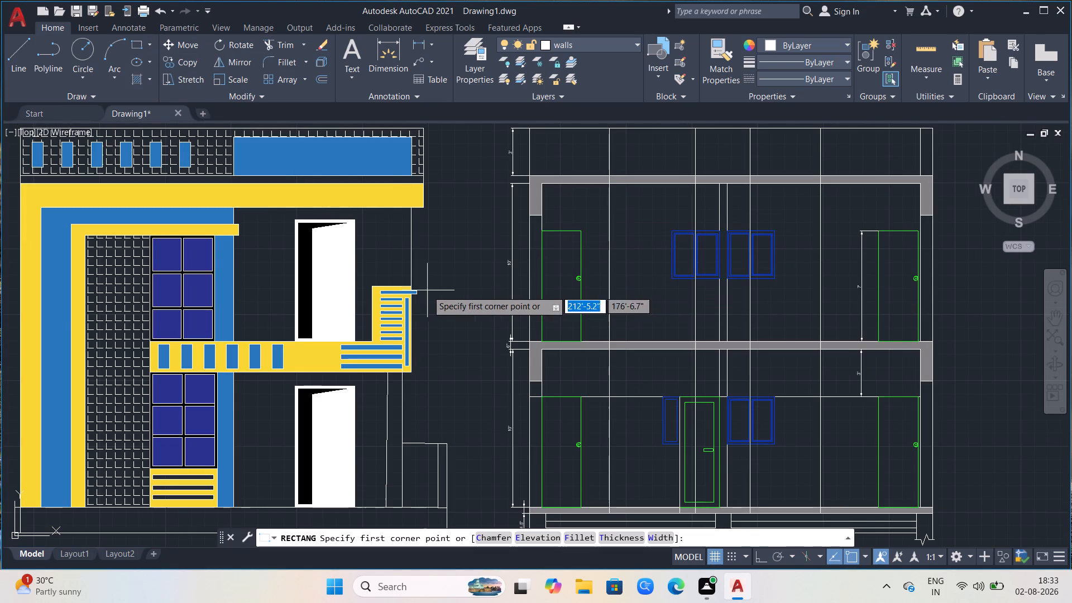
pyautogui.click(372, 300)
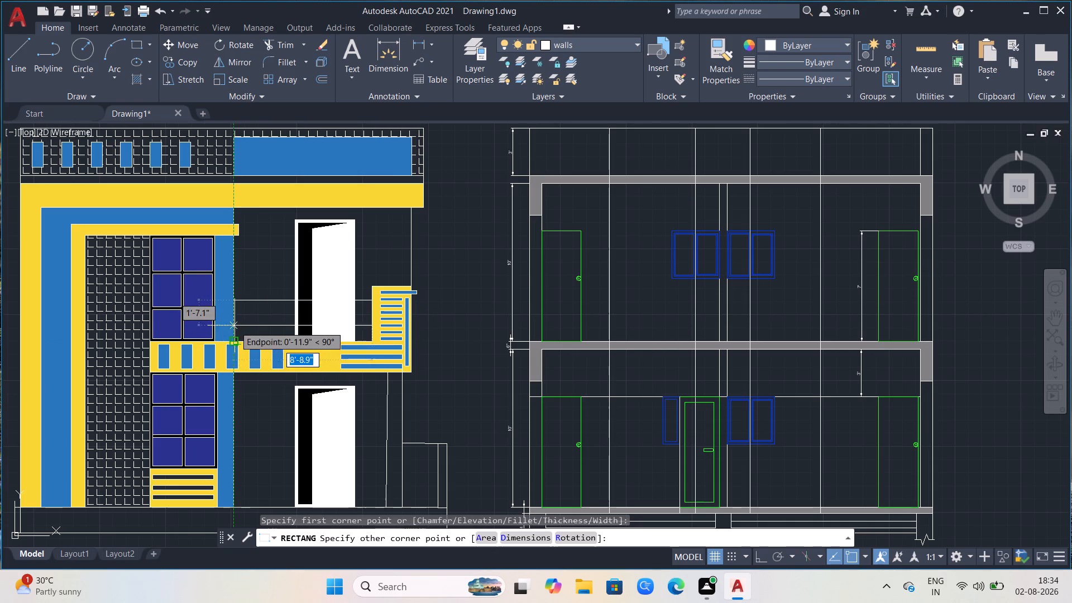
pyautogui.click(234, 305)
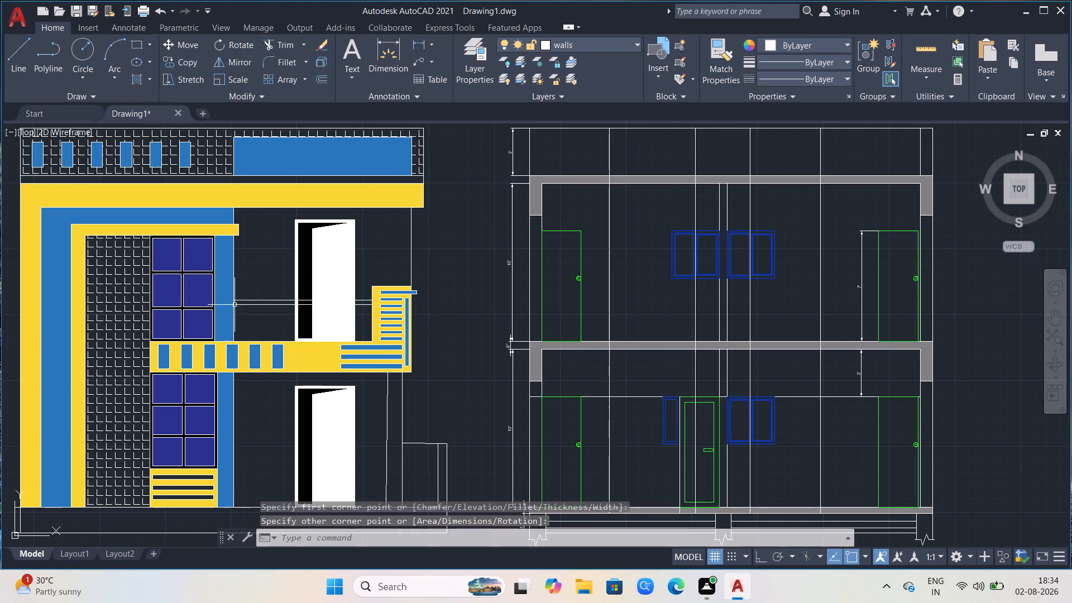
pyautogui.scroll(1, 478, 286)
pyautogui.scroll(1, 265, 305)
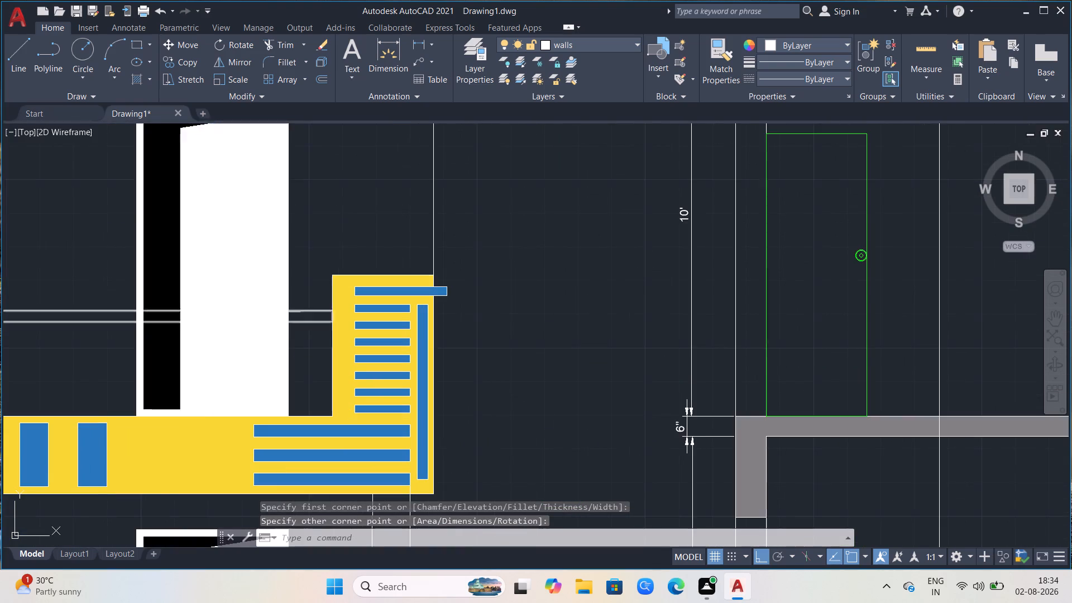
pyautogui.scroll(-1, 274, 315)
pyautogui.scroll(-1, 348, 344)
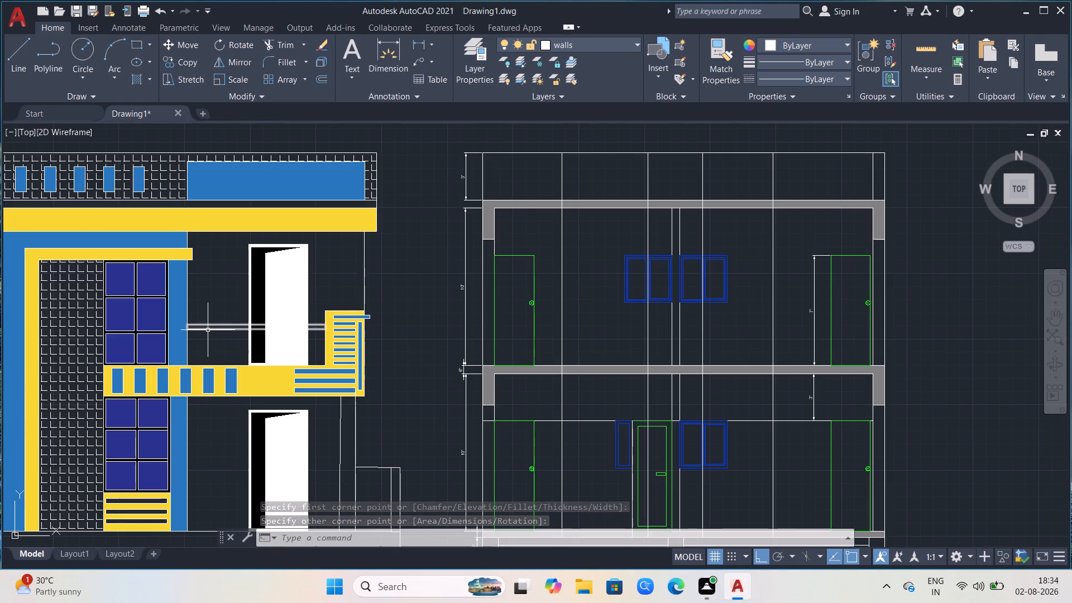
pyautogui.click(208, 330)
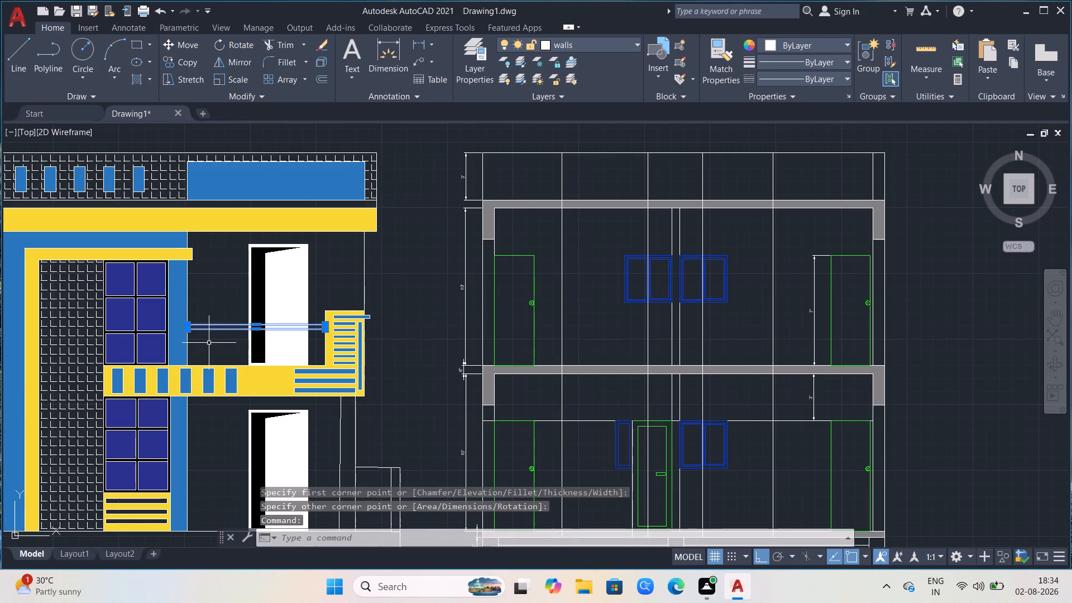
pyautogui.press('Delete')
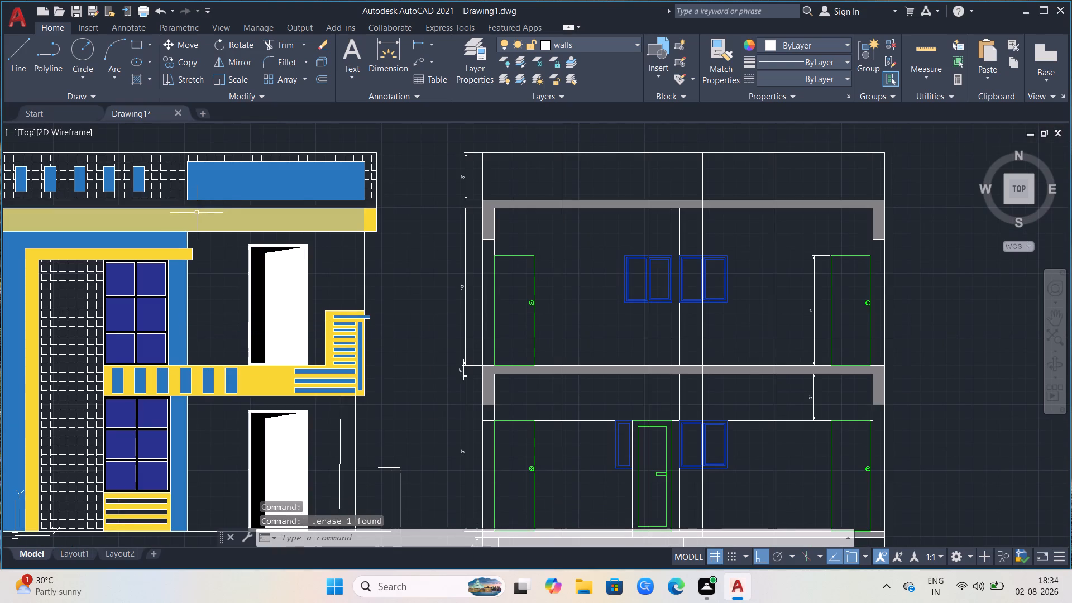
# Draw a thin horizontal rail rectangle, about 8'-9" by 2.4", from near the top of the yellow balcony column to the blue strip.
pyautogui.click(131, 39)
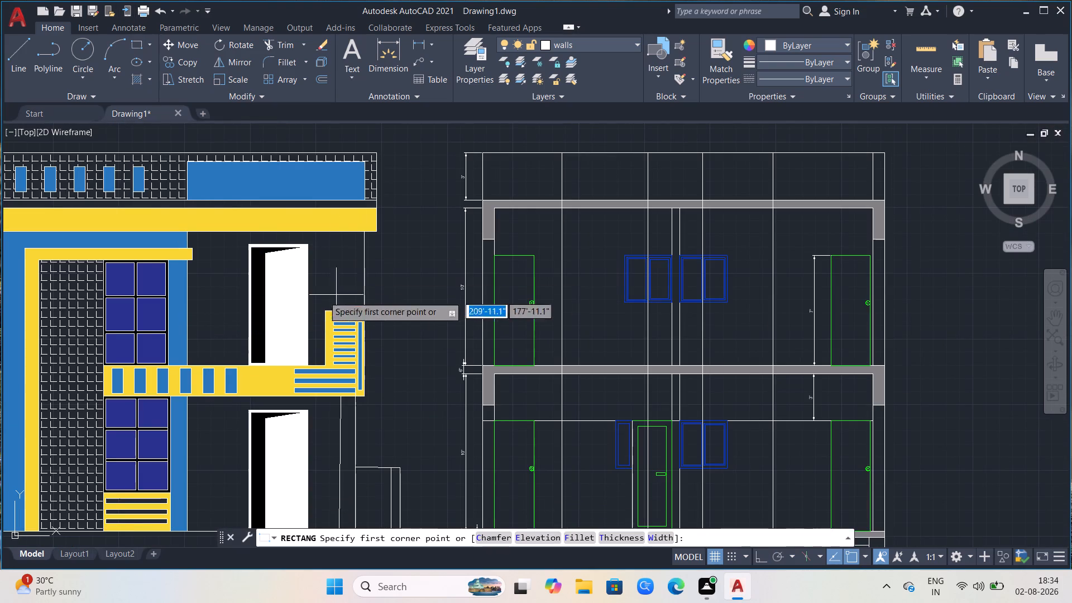
pyautogui.scroll(1, 275, 349)
pyautogui.scroll(-2, 353, 409)
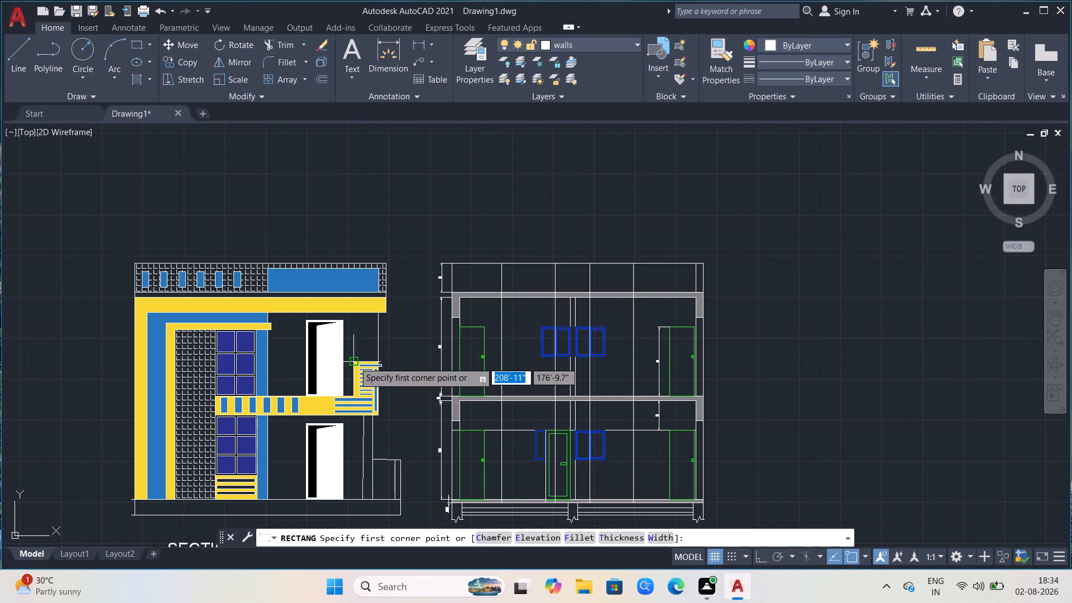
pyautogui.scroll(3, 351, 374)
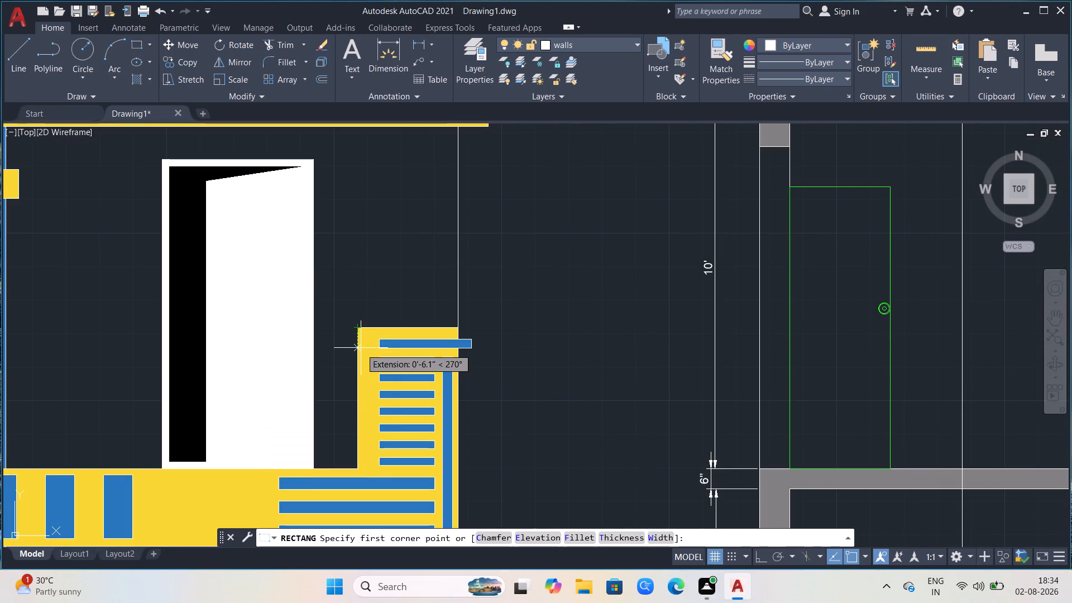
pyautogui.click(361, 353)
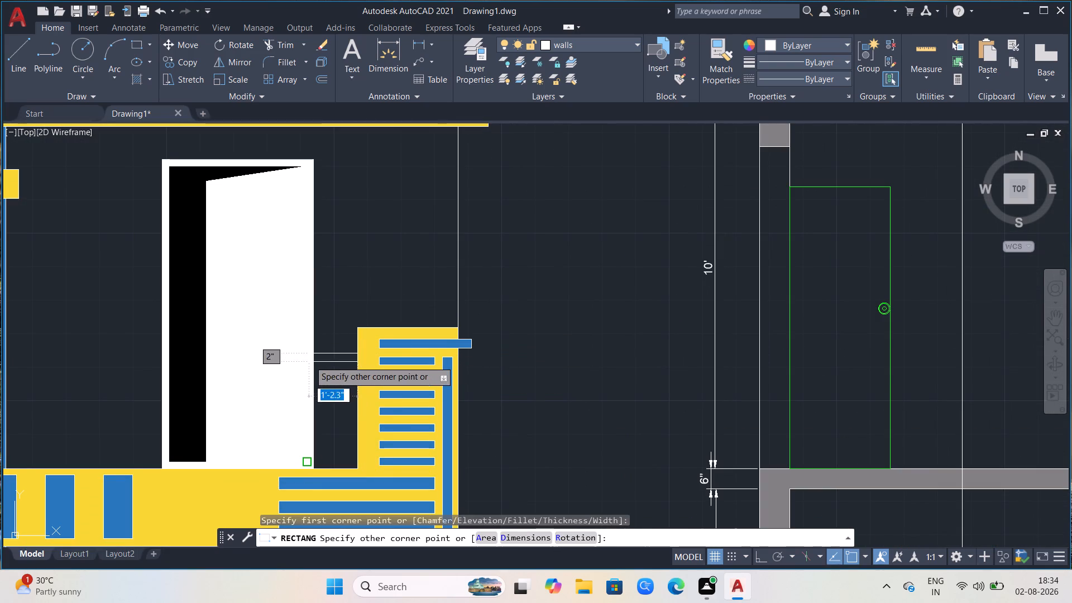
pyautogui.scroll(-2, 225, 358)
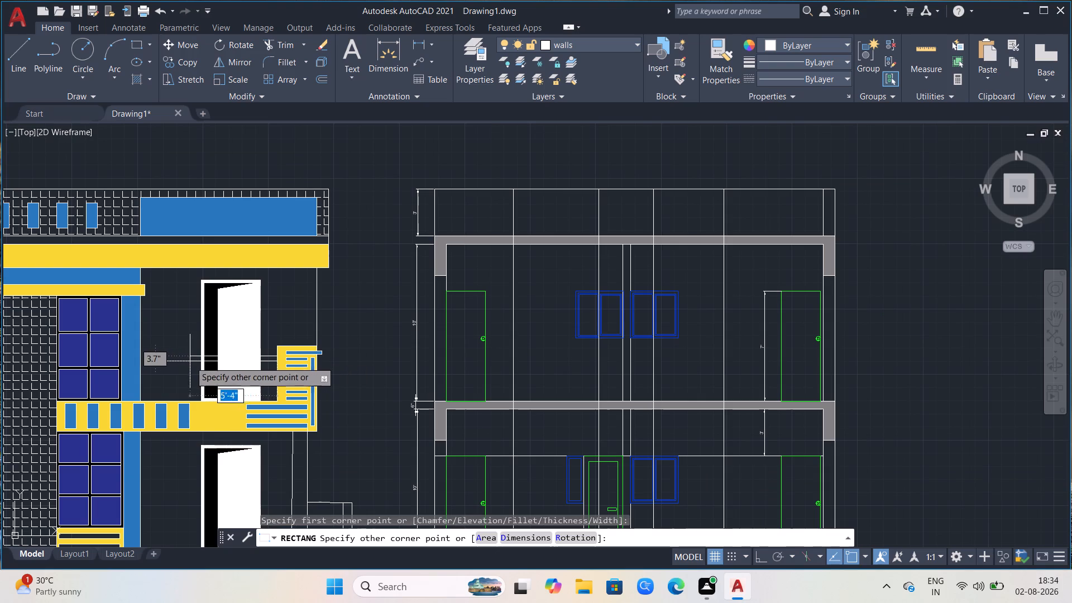
pyautogui.click(147, 360)
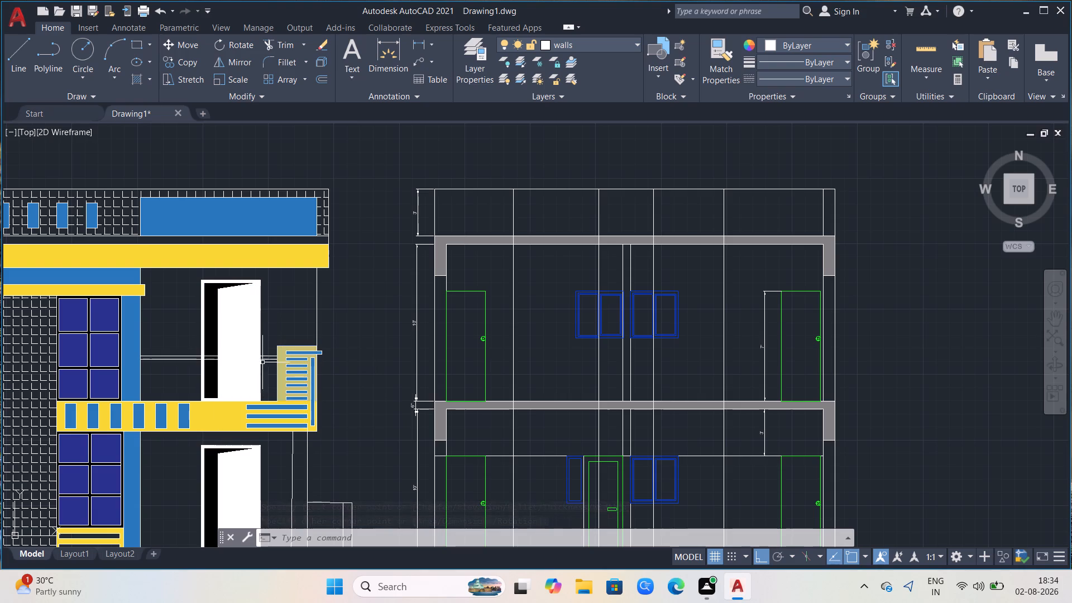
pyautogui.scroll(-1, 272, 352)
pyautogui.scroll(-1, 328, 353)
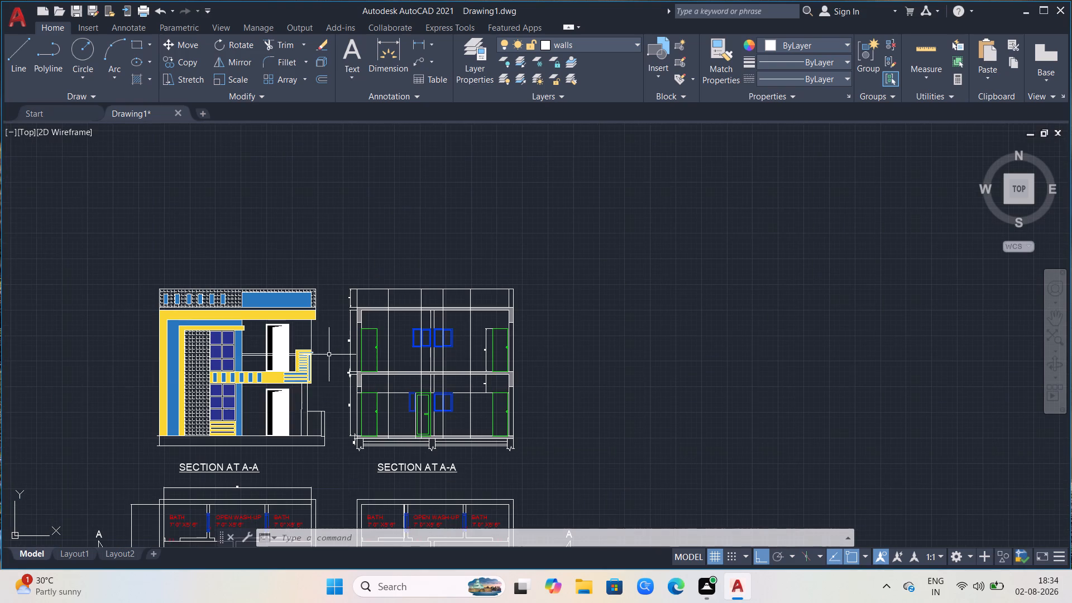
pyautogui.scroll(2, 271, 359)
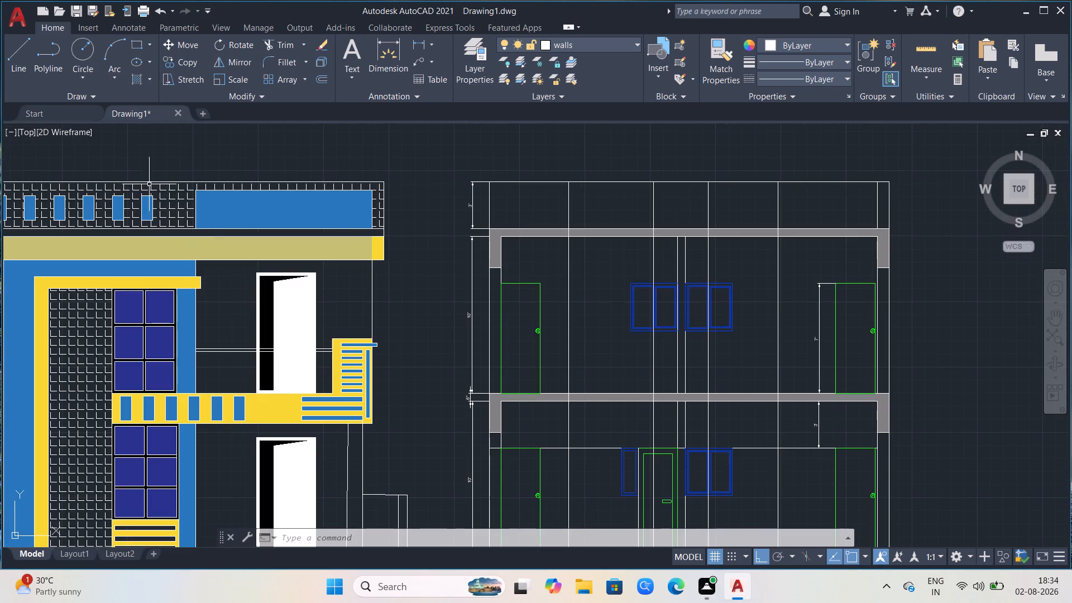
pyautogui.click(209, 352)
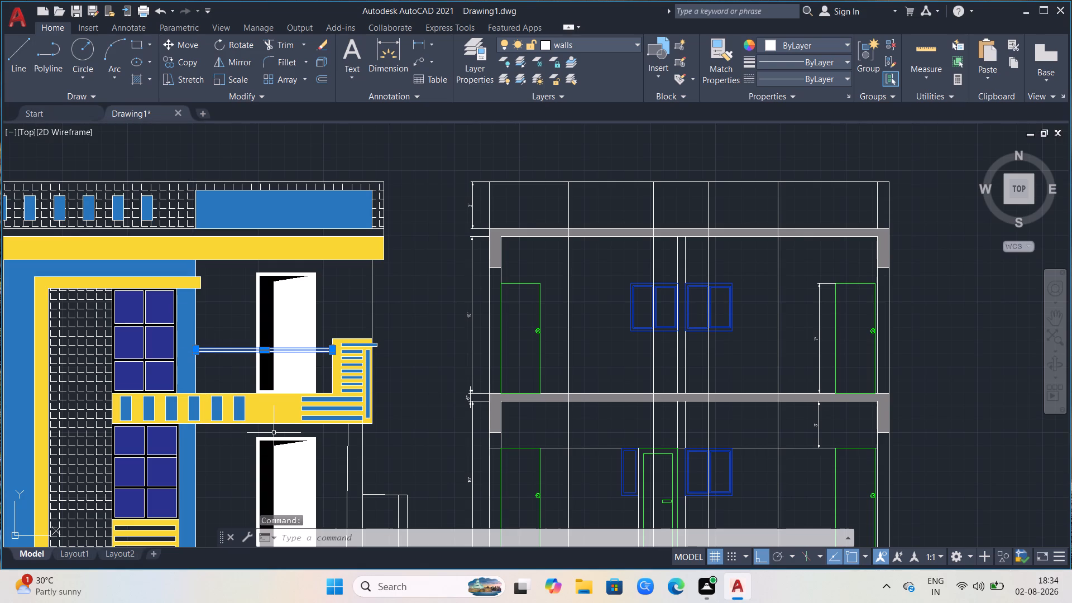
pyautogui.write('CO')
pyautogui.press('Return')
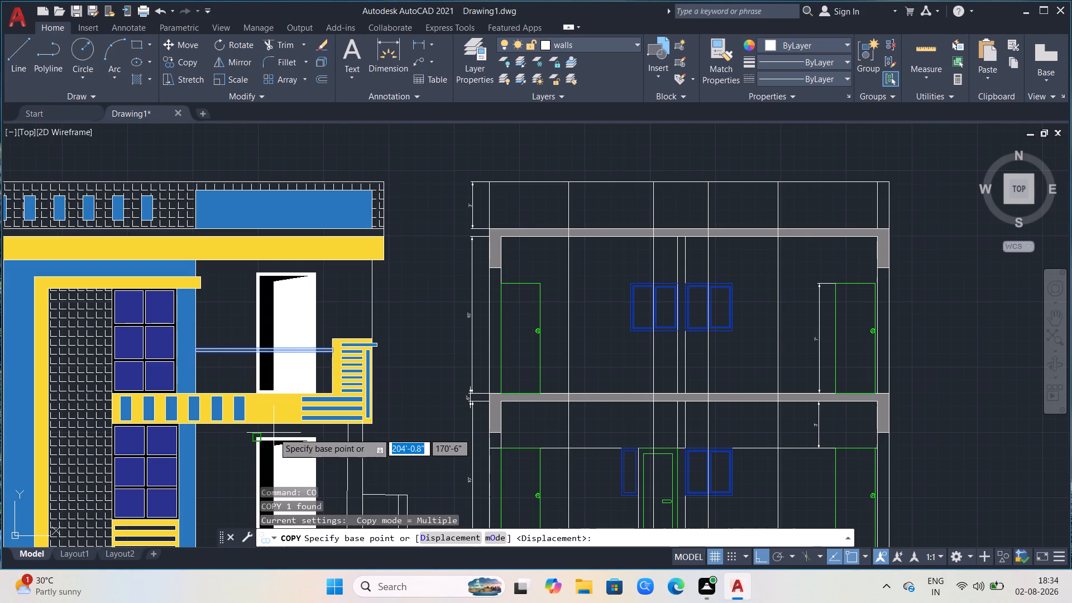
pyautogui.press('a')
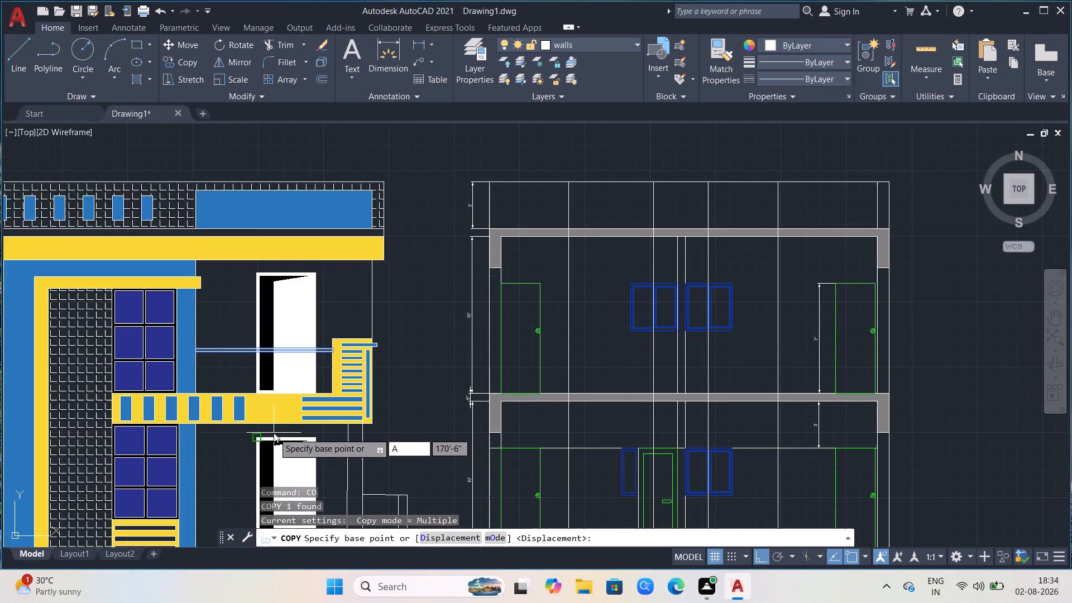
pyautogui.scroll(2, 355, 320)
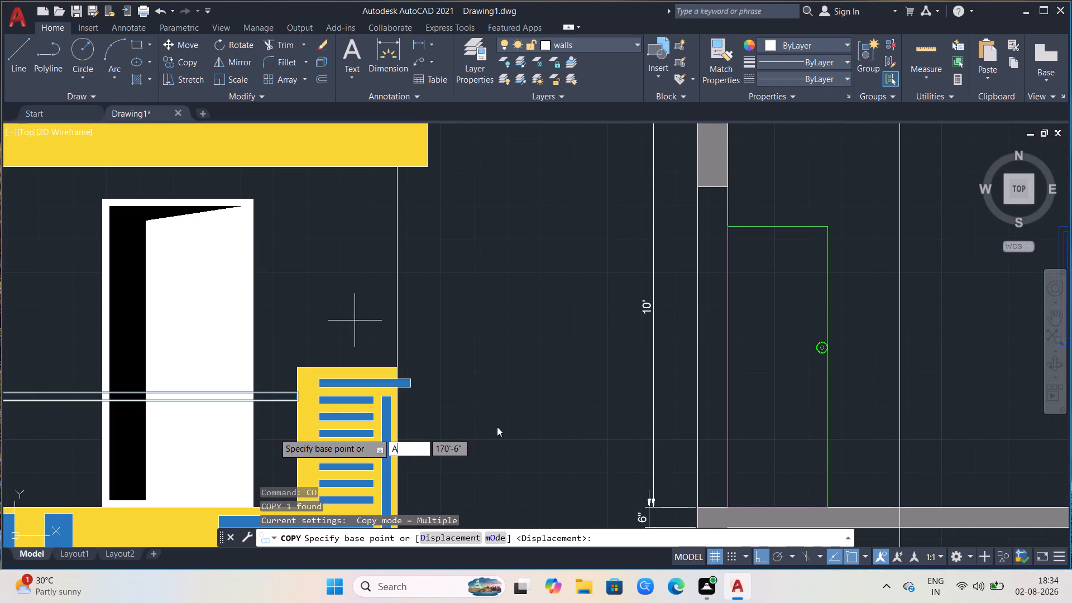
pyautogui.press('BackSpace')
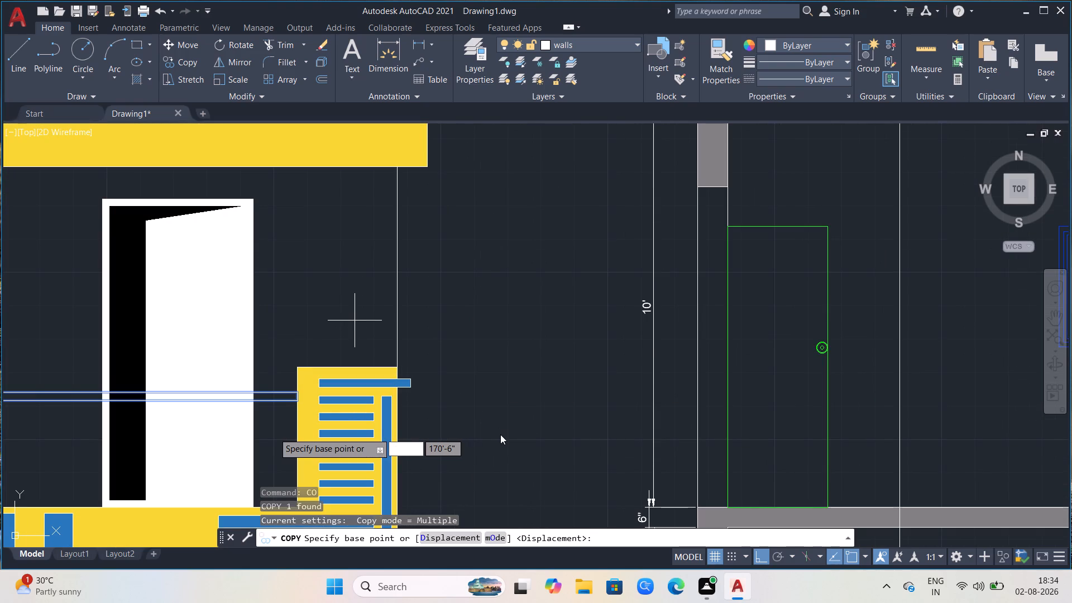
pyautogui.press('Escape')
# Copy the thin horizontal rail straight down twice, placing the copies about 10" and 1'-8" below the original across the upper balcony.
pyautogui.write('CO')
pyautogui.press('Return')
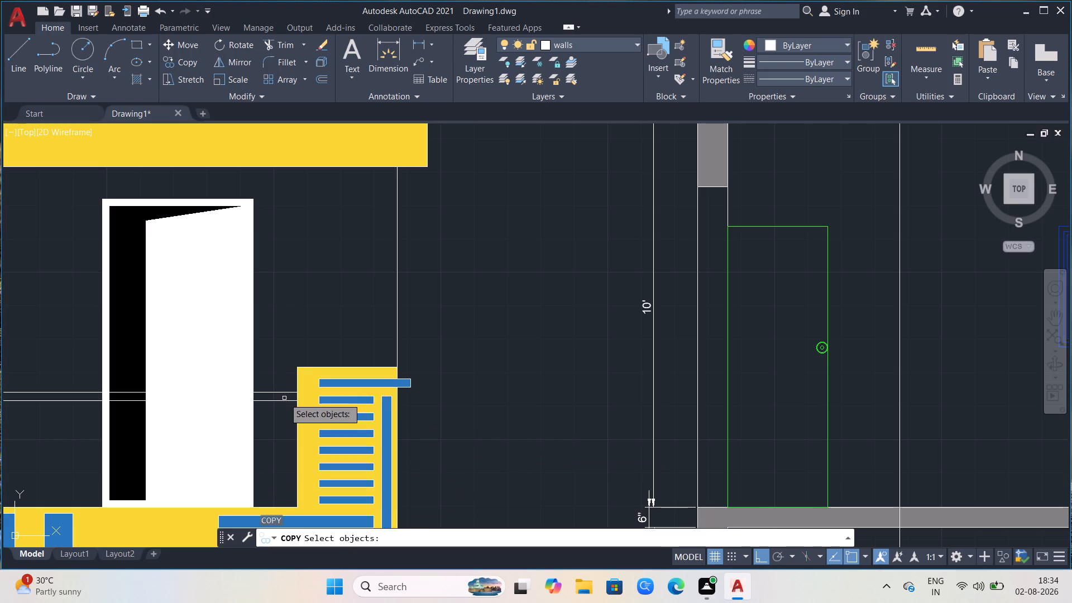
pyautogui.click(281, 402)
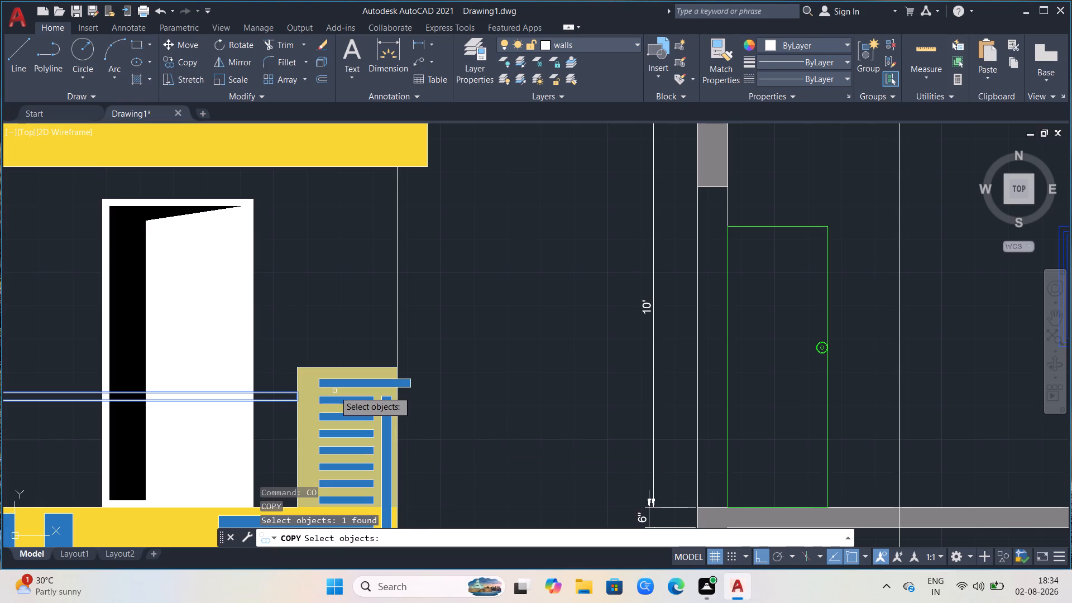
pyautogui.press('Return')
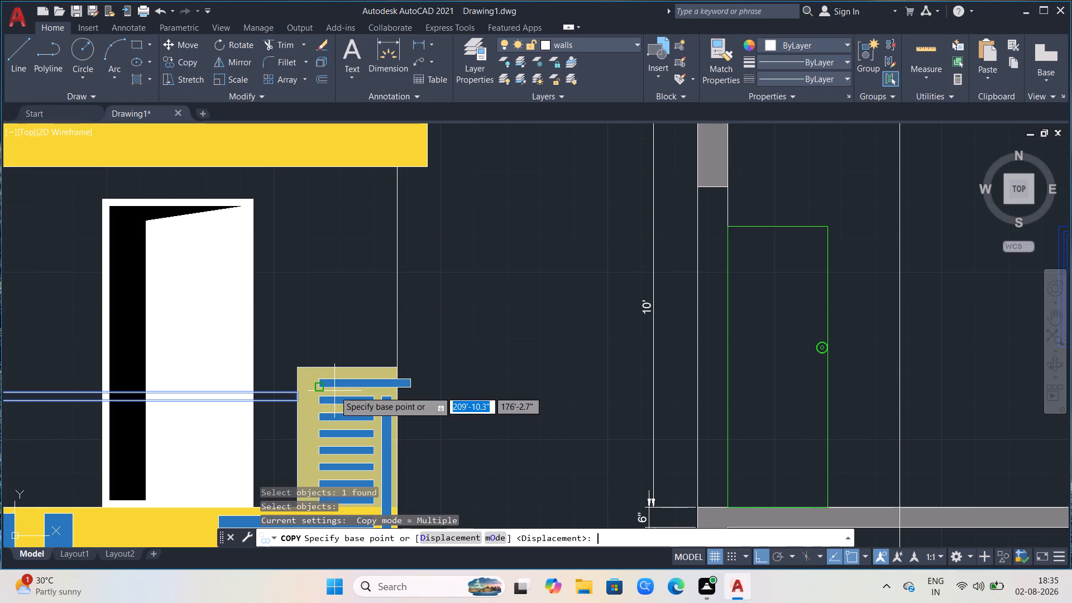
pyautogui.click(298, 375)
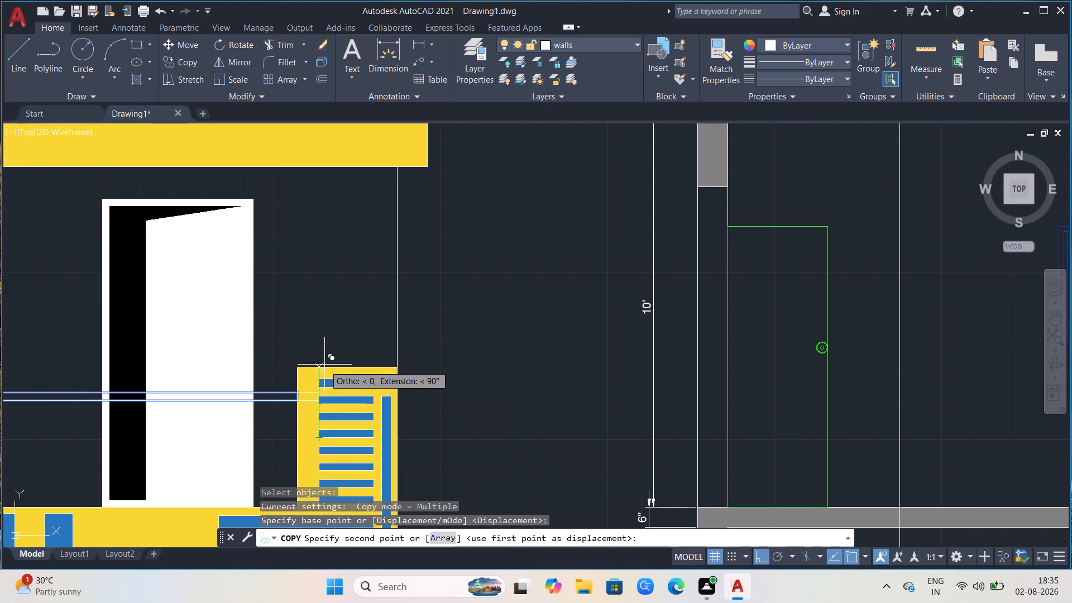
pyautogui.scroll(-1, 324, 365)
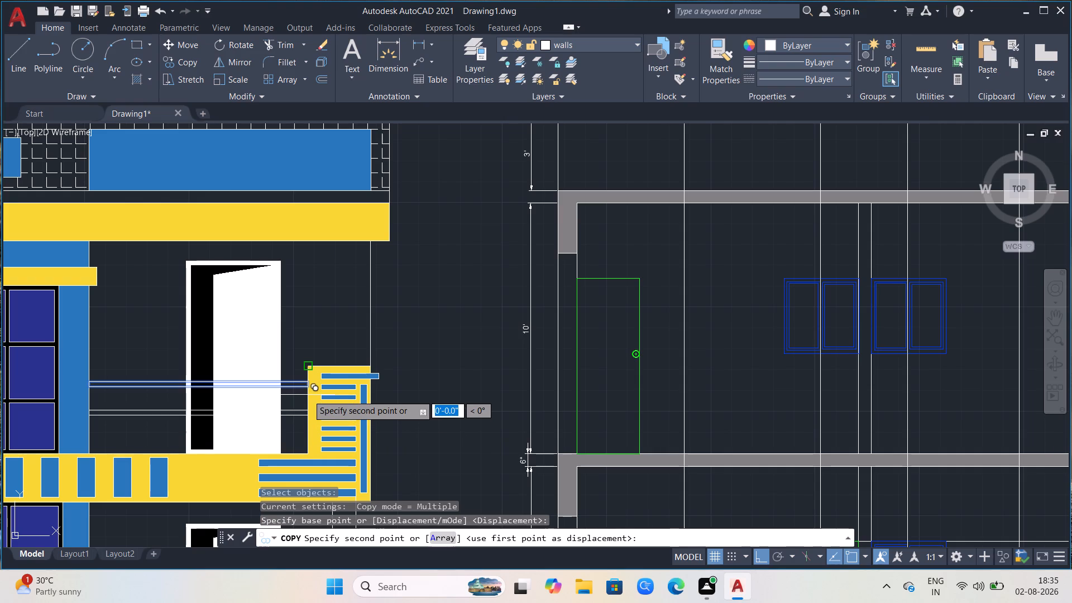
pyautogui.click(308, 390)
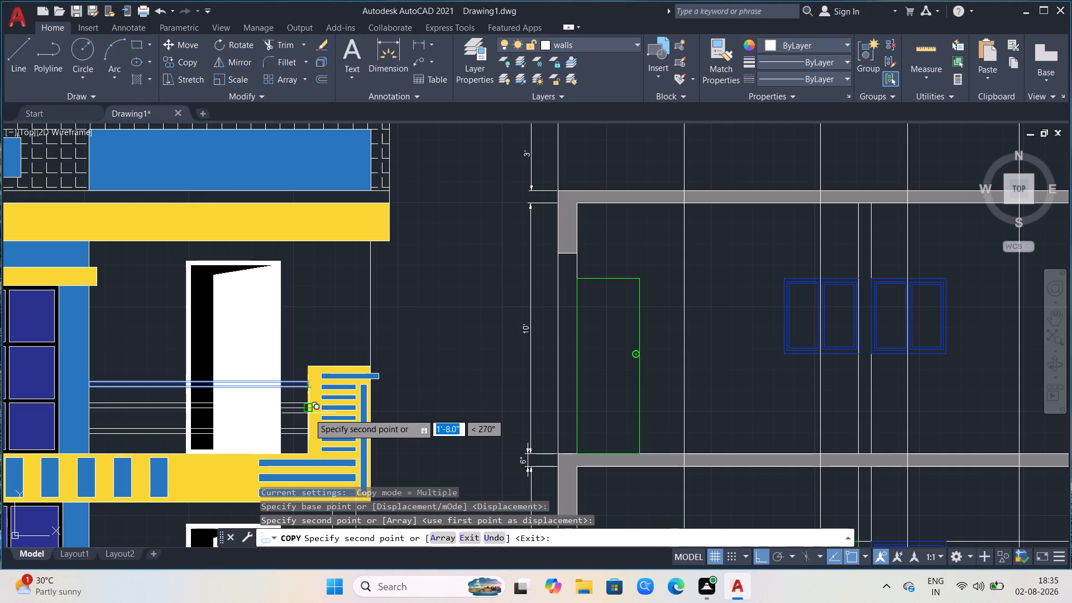
pyautogui.click(309, 413)
pyautogui.press('Escape')
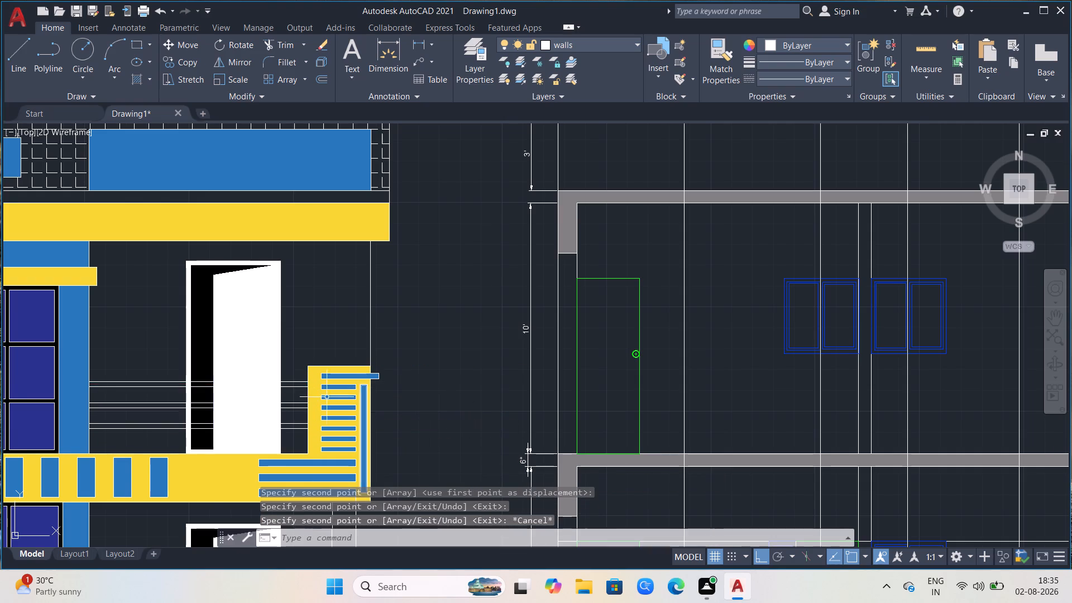
pyautogui.scroll(-1, 269, 390)
pyautogui.scroll(1, 155, 393)
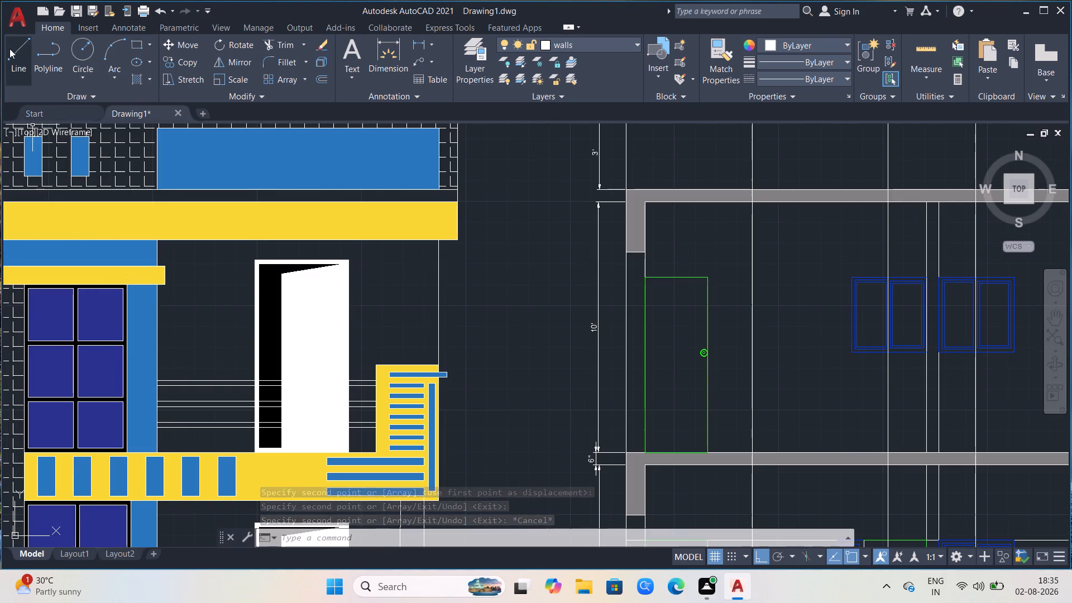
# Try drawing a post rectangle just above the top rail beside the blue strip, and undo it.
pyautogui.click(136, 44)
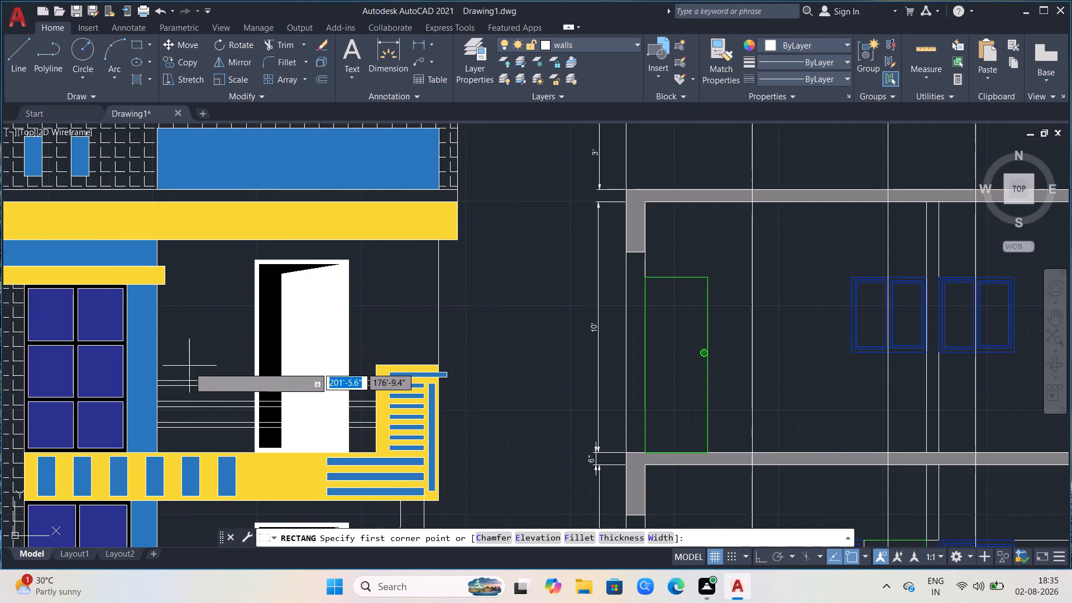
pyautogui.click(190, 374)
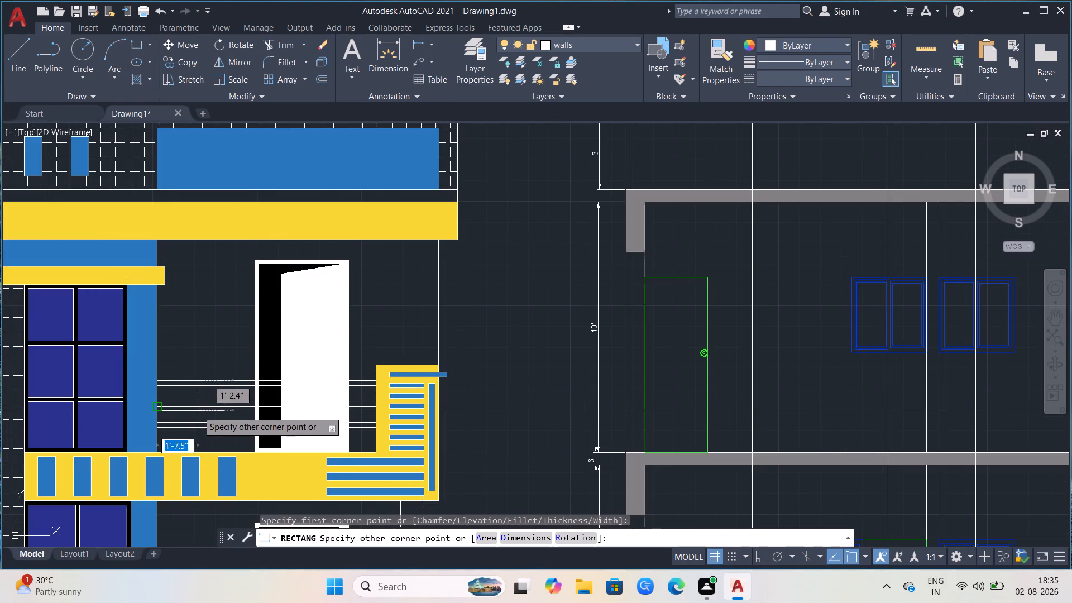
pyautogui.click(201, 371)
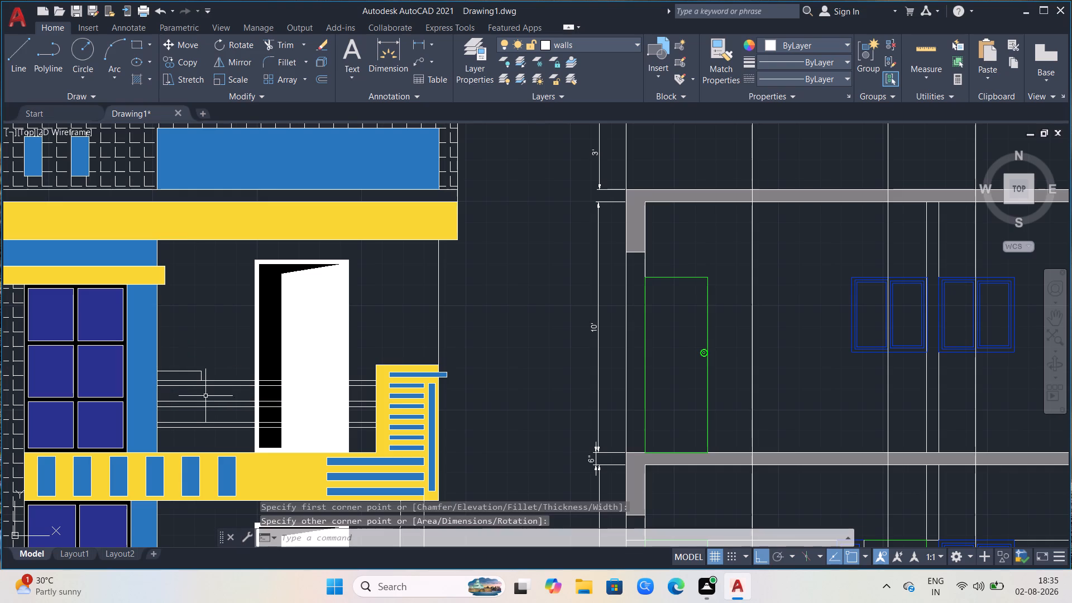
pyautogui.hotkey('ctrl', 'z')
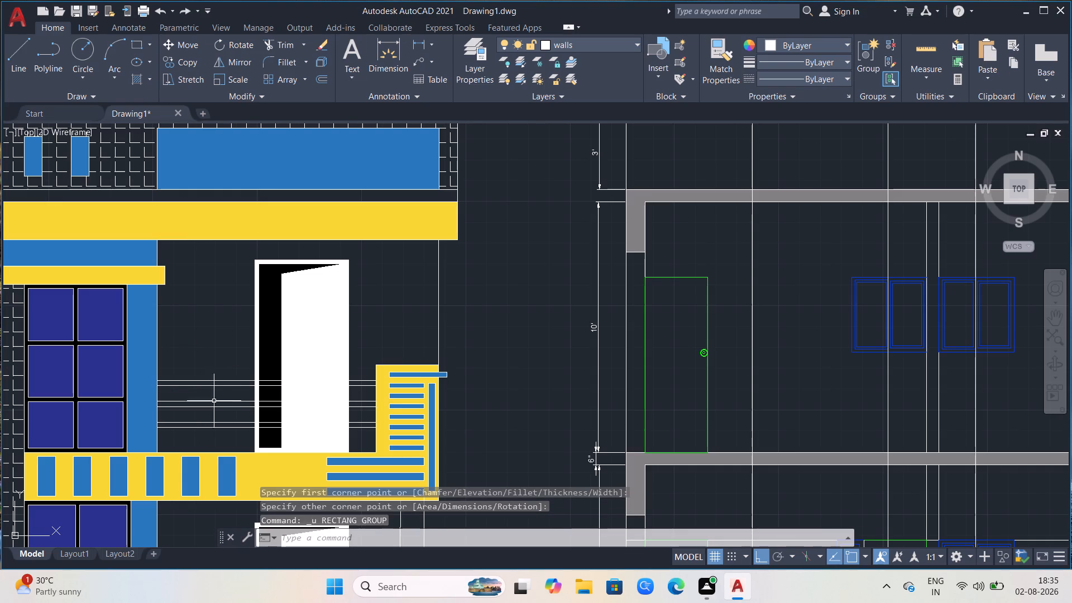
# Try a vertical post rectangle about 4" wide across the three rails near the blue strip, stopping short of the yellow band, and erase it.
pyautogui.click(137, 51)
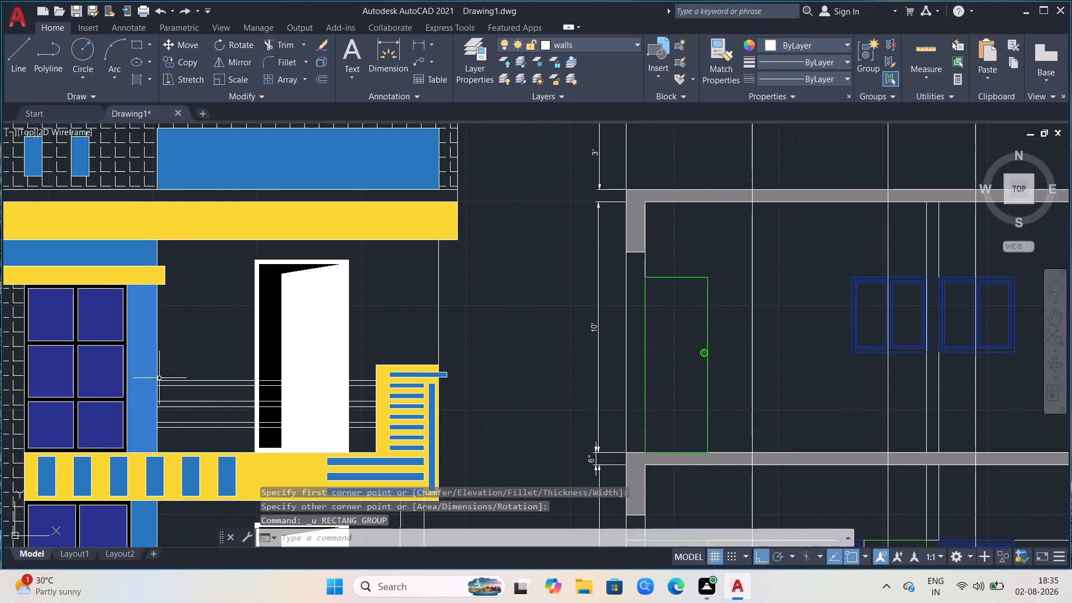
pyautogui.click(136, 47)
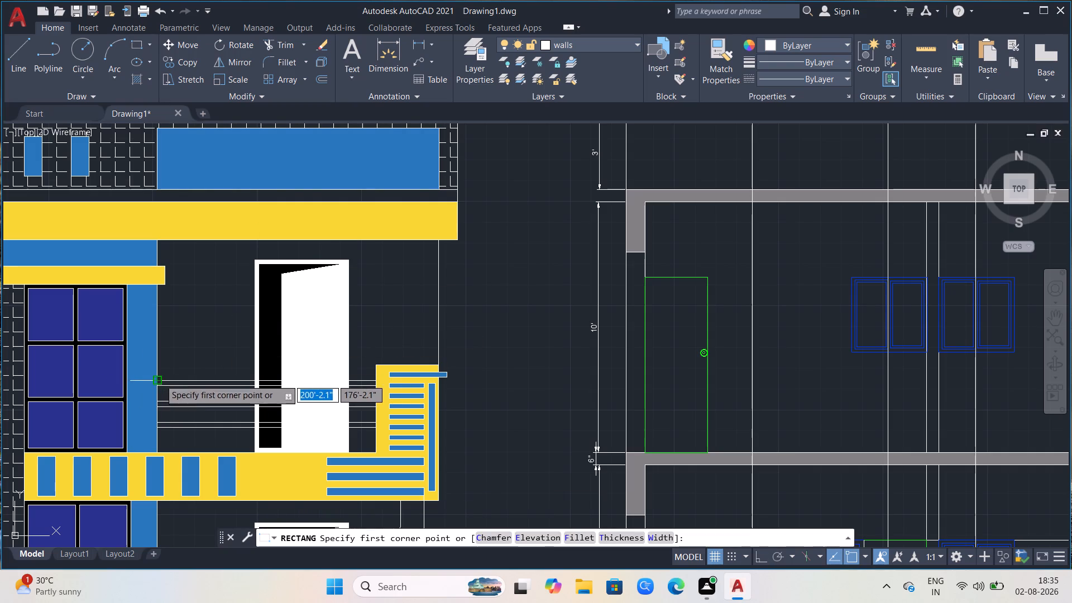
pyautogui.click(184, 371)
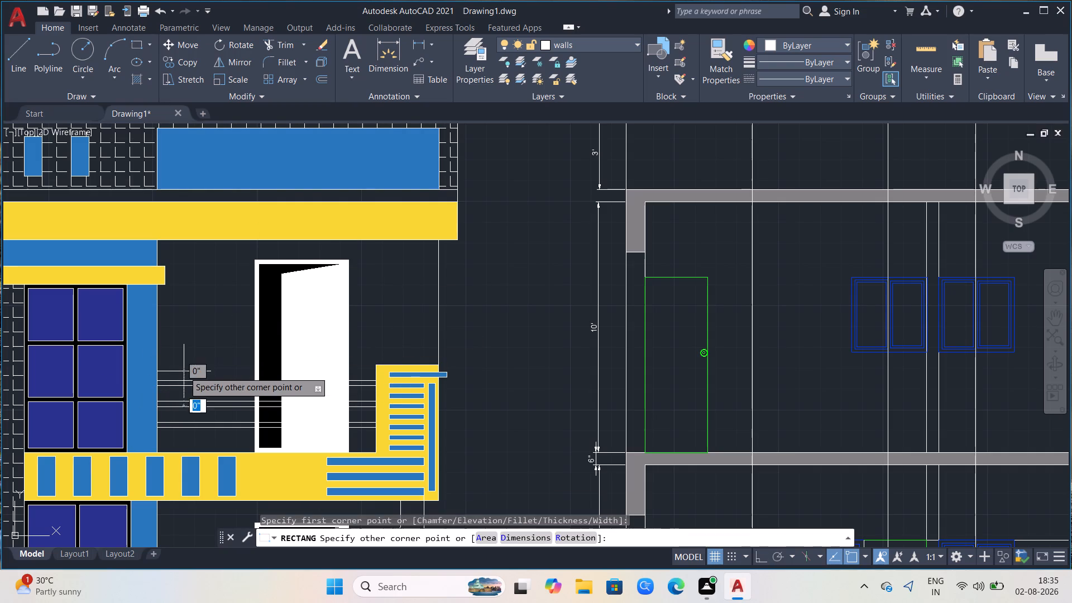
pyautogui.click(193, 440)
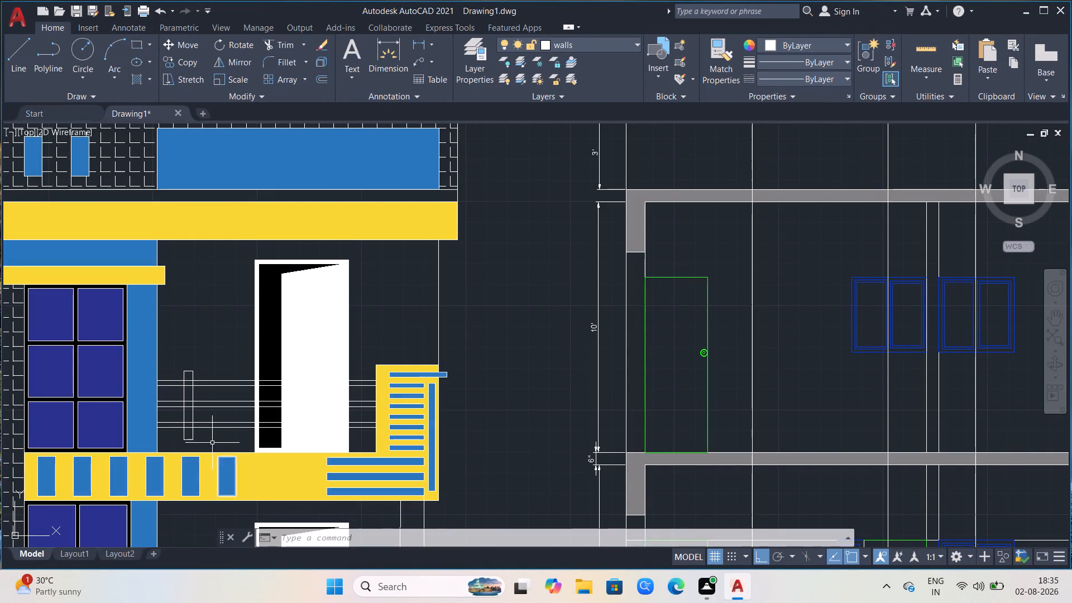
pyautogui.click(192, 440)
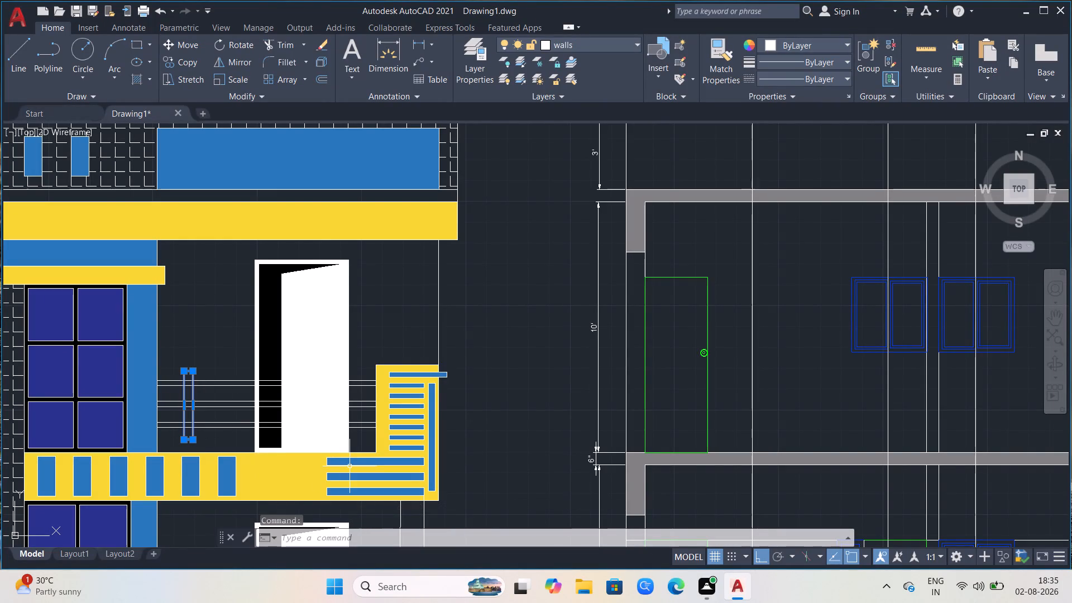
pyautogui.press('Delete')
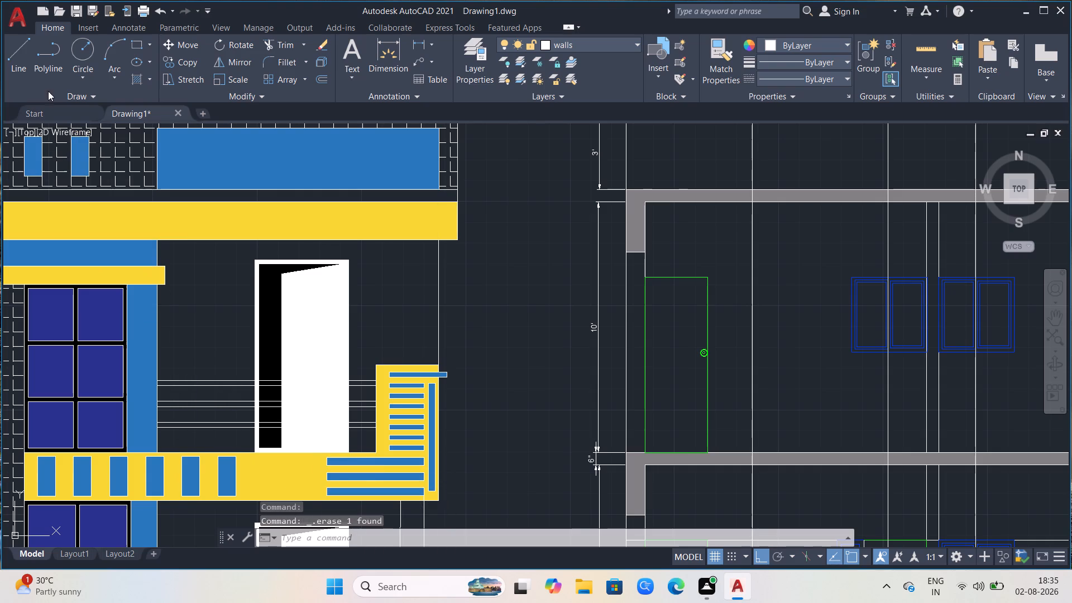
# Draw a narrow vertical post rectangle between the blue strip and the upper door, from just above the top rail down into the yellow balcony band.
pyautogui.click(132, 42)
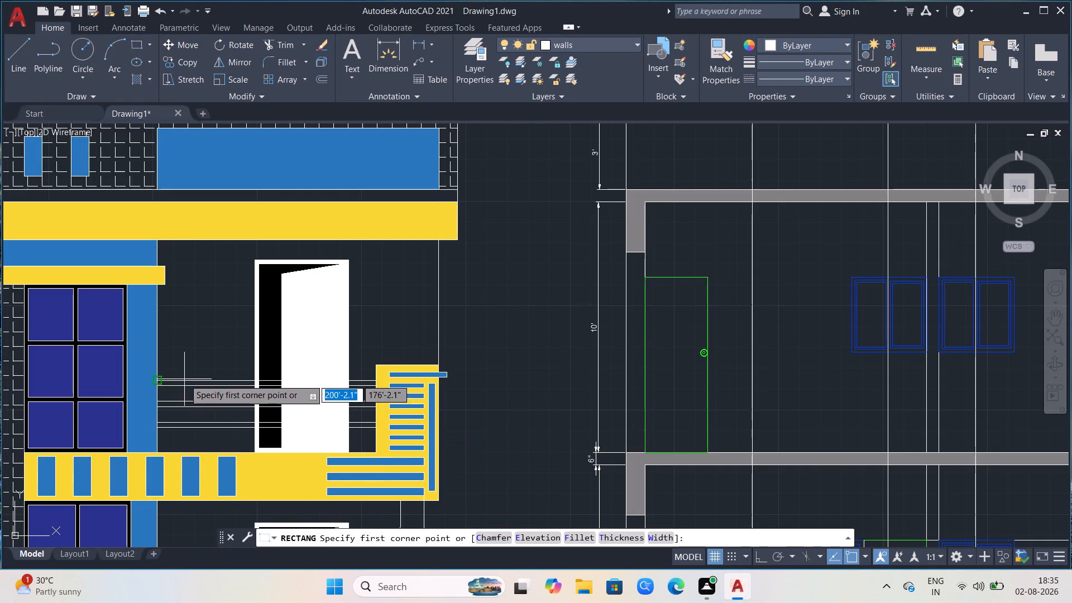
pyautogui.click(228, 374)
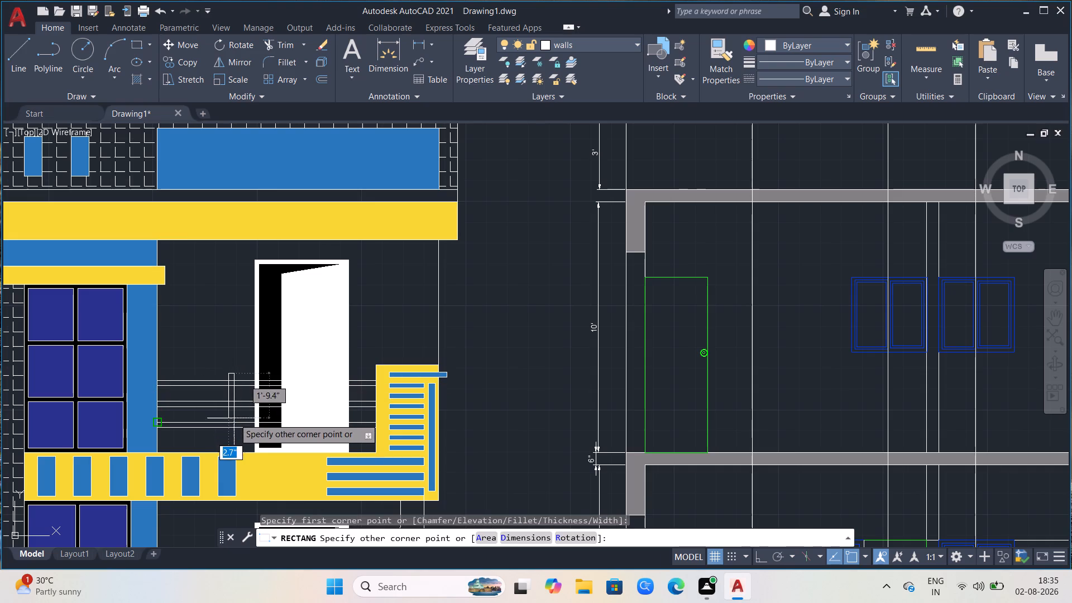
pyautogui.click(236, 453)
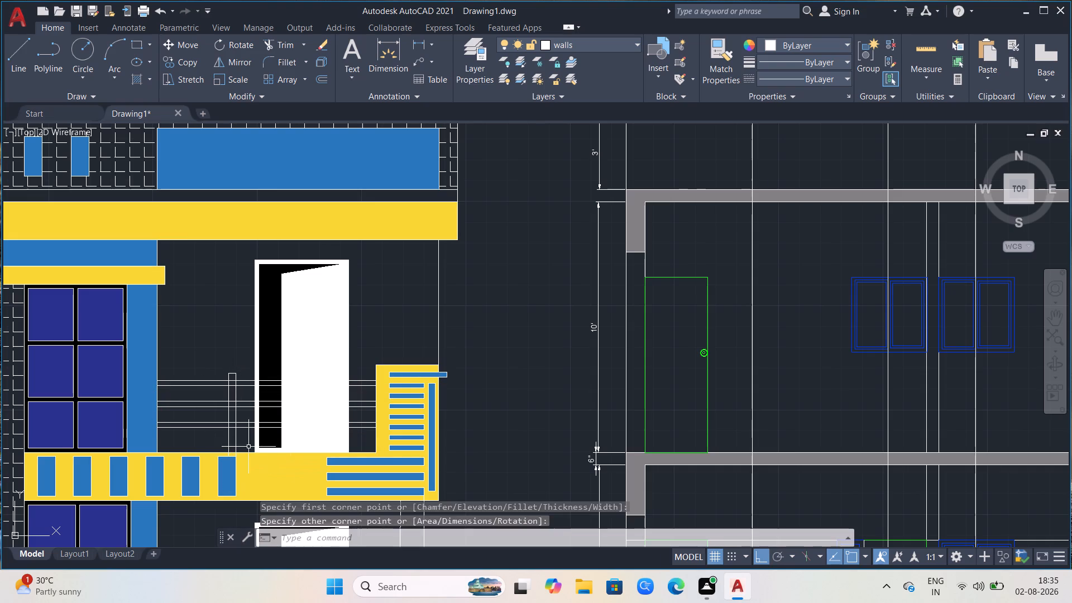
# Copy the vertical post horizontally to the other side of the door, flush against the yellow balcony column.
pyautogui.click(234, 375)
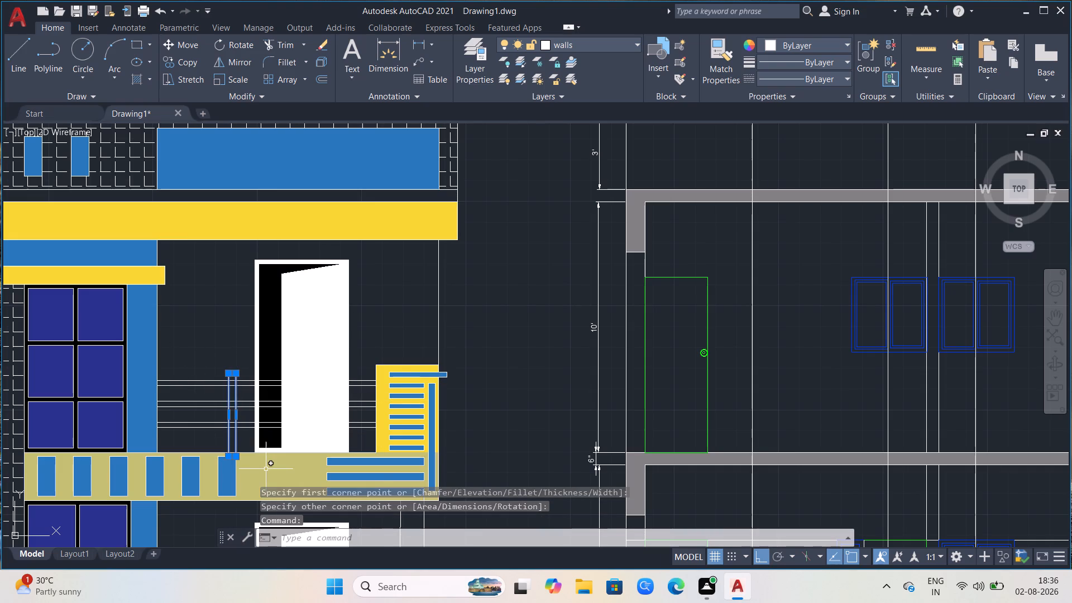
pyautogui.write('CO')
pyautogui.press('Return')
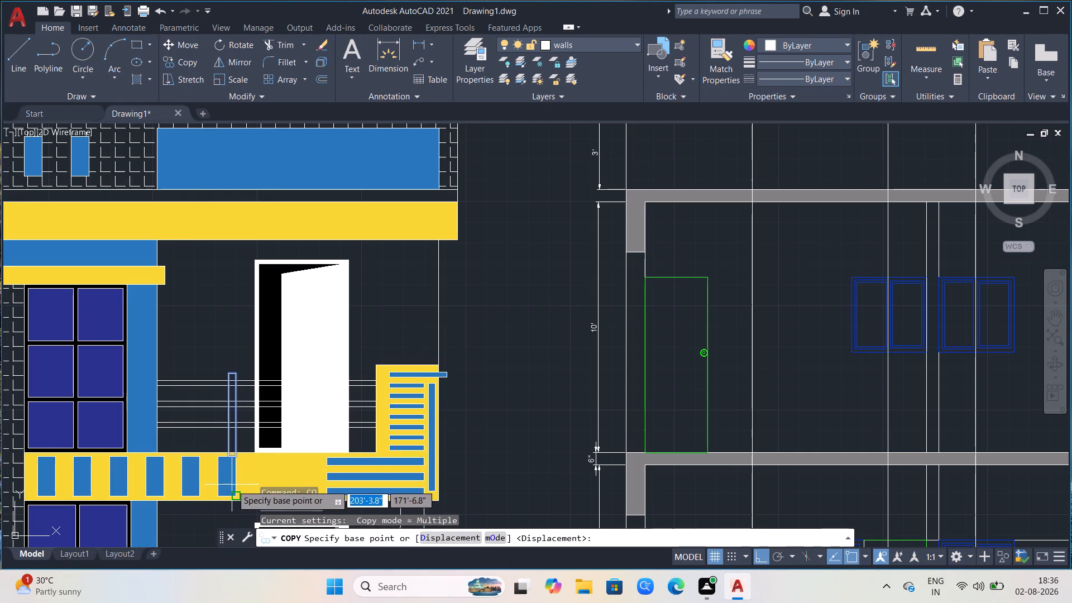
pyautogui.scroll(2, 232, 483)
pyautogui.click(240, 403)
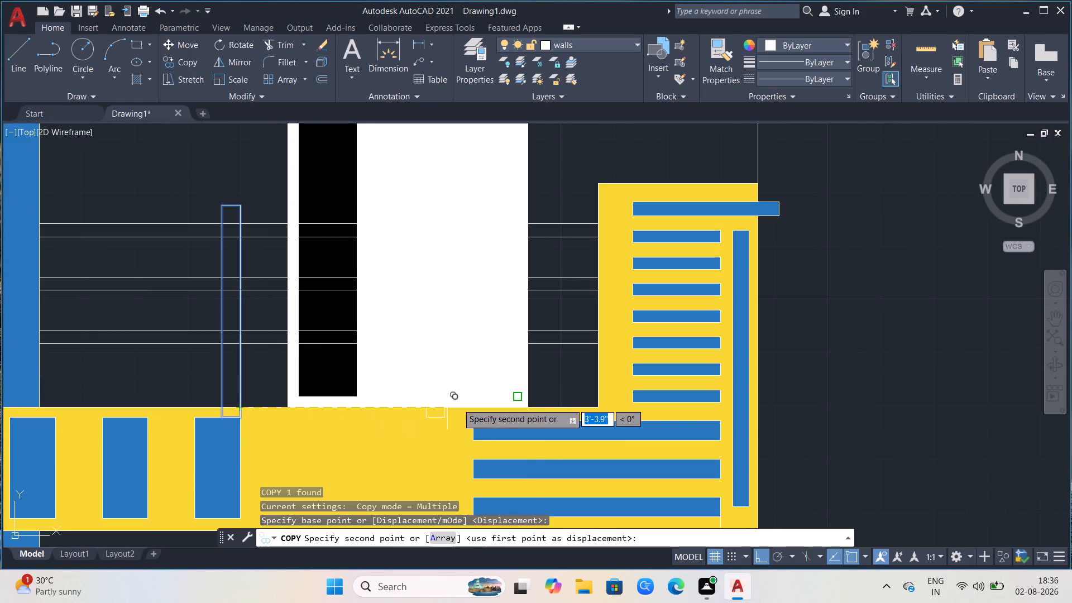
pyautogui.click(566, 410)
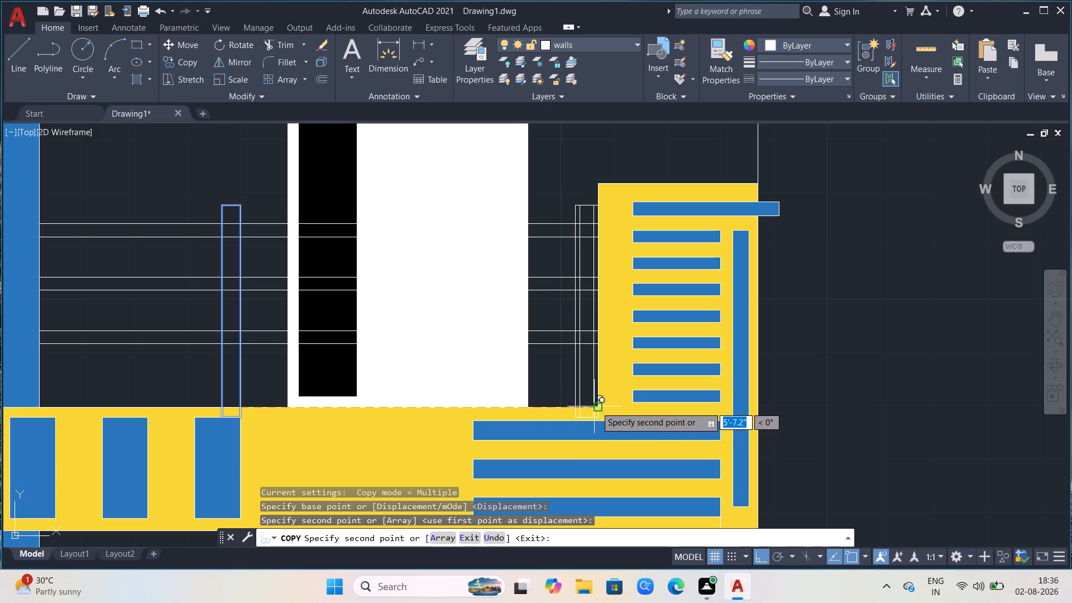
pyautogui.click(564, 414)
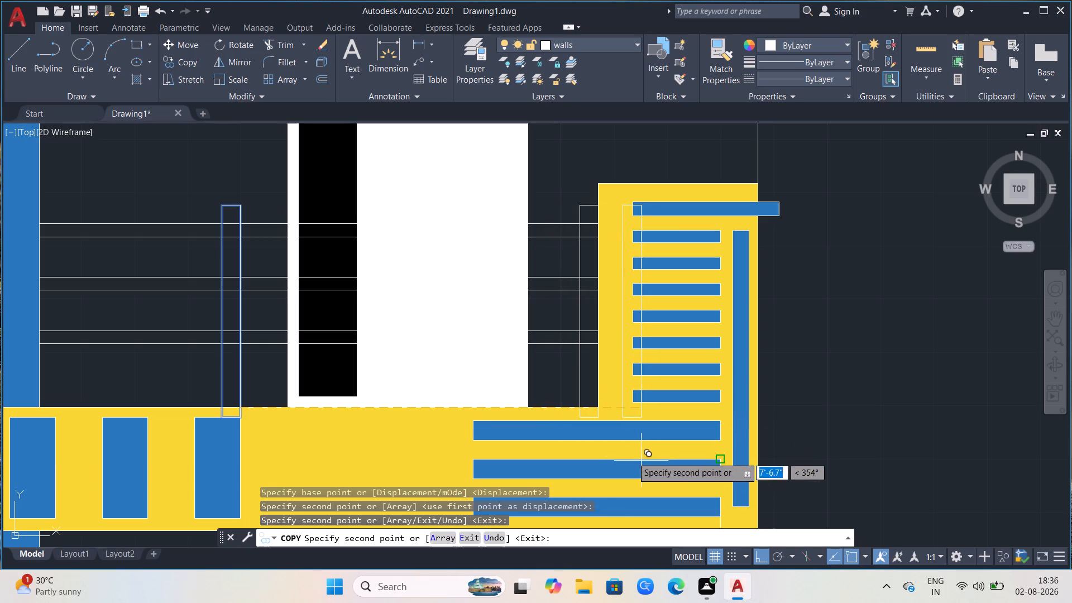
pyautogui.press('Escape')
# Trim off the lower end of the post beside the yellow column where it projects below the balcony band's top edge.
pyautogui.scroll(1, 600, 397)
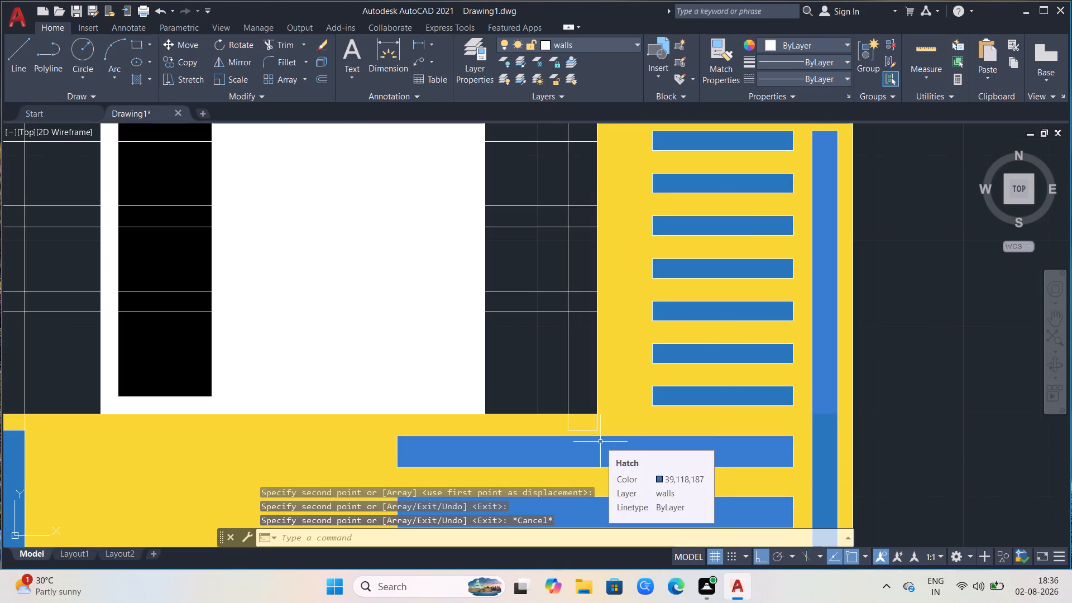
pyautogui.write('TR')
pyautogui.press('Return')
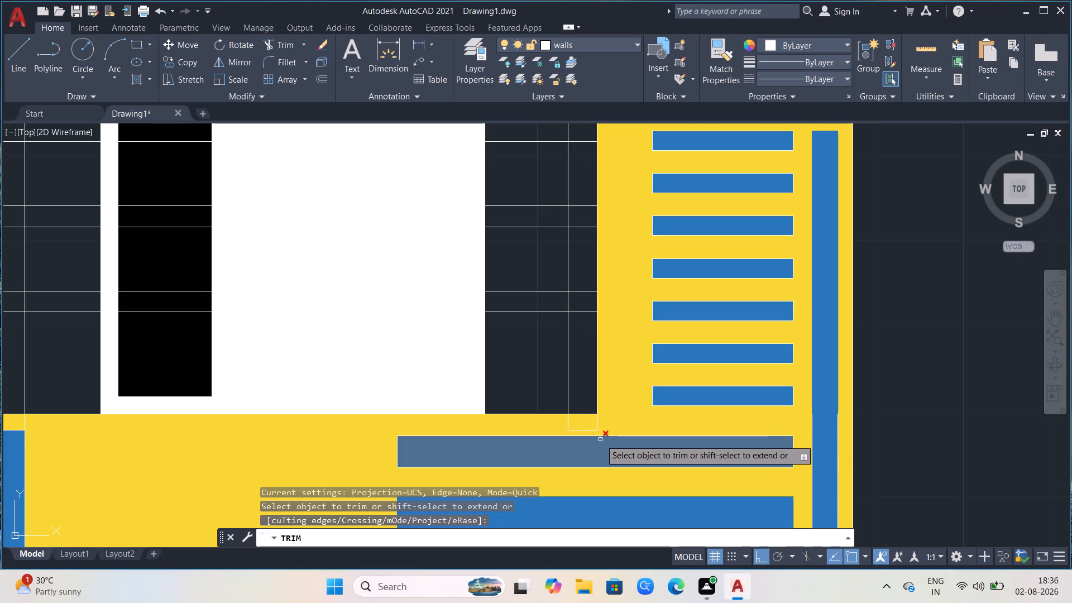
pyautogui.click(596, 422)
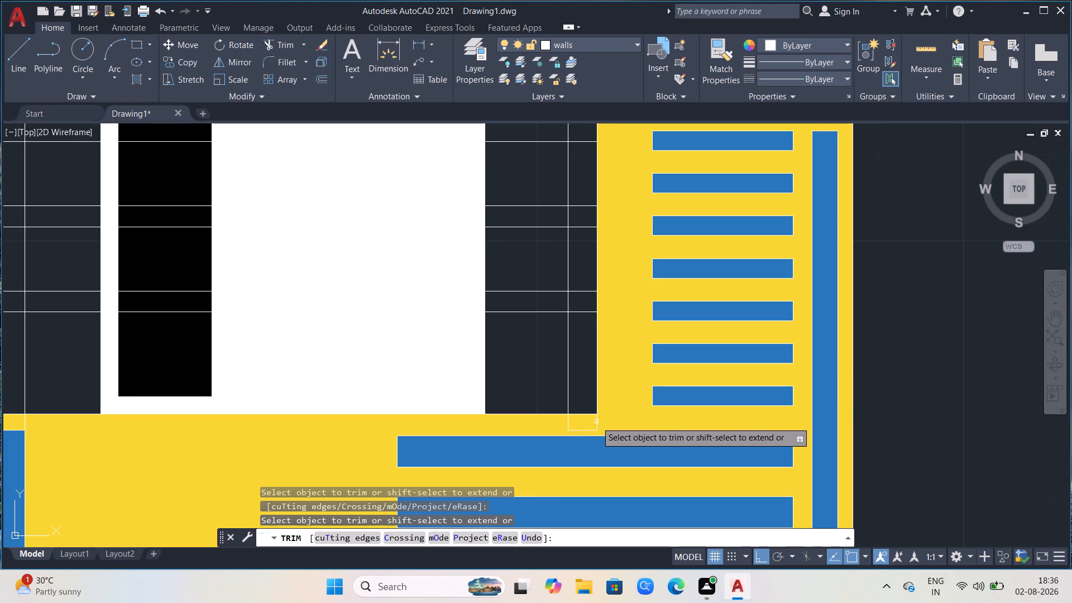
pyautogui.scroll(3, 599, 428)
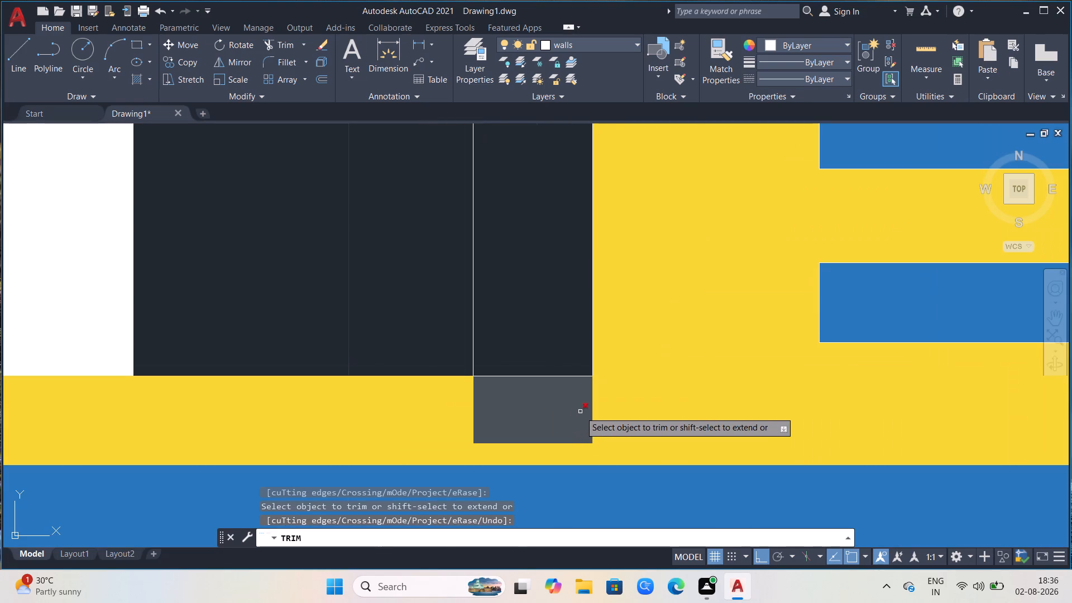
pyautogui.click(591, 405)
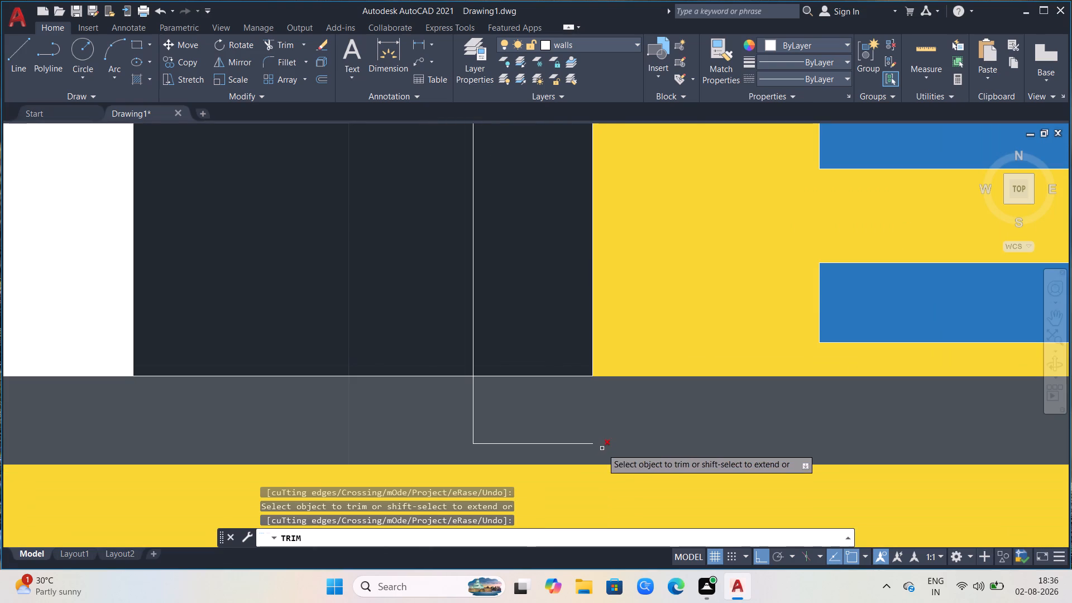
pyautogui.click(582, 444)
pyautogui.click(582, 444)
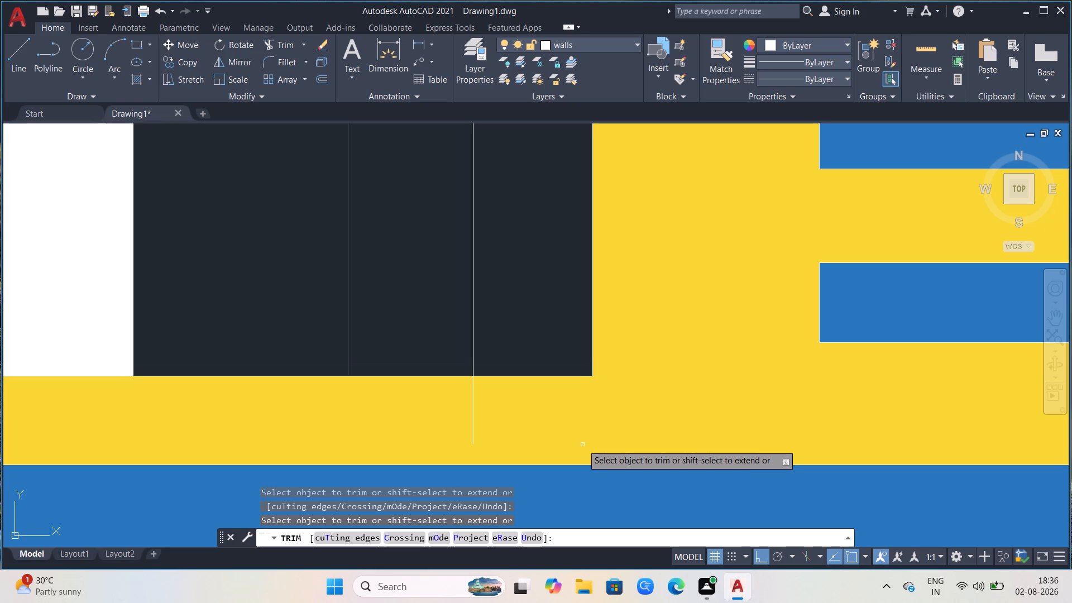
pyautogui.click(472, 404)
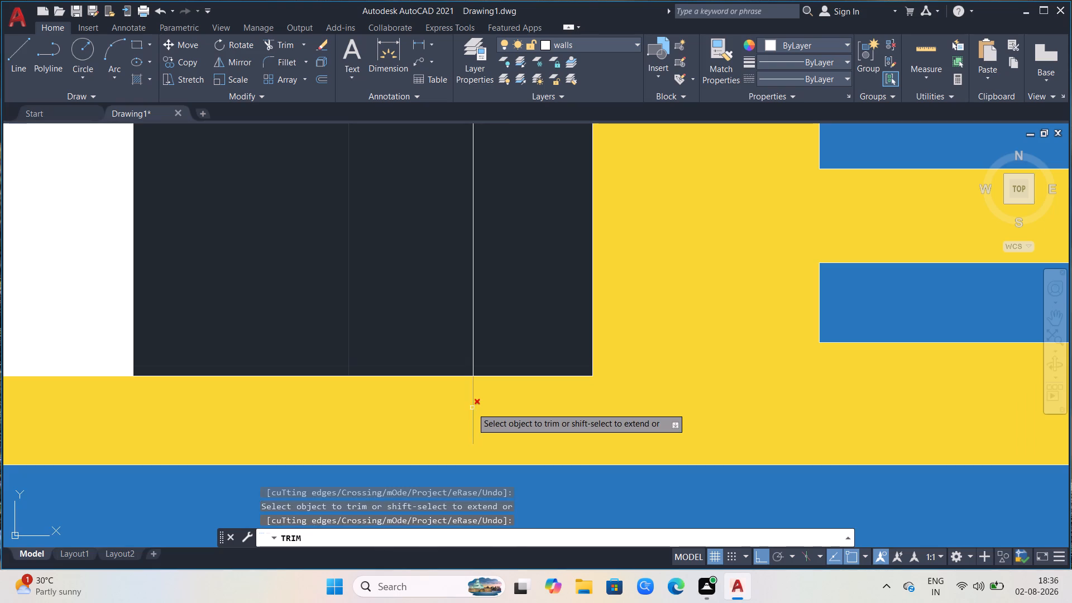
pyautogui.click(472, 408)
# Trim off the lower ends of the post between the blue strip and the upper door where they project into the yellow balcony band.
pyautogui.scroll(-3, 540, 353)
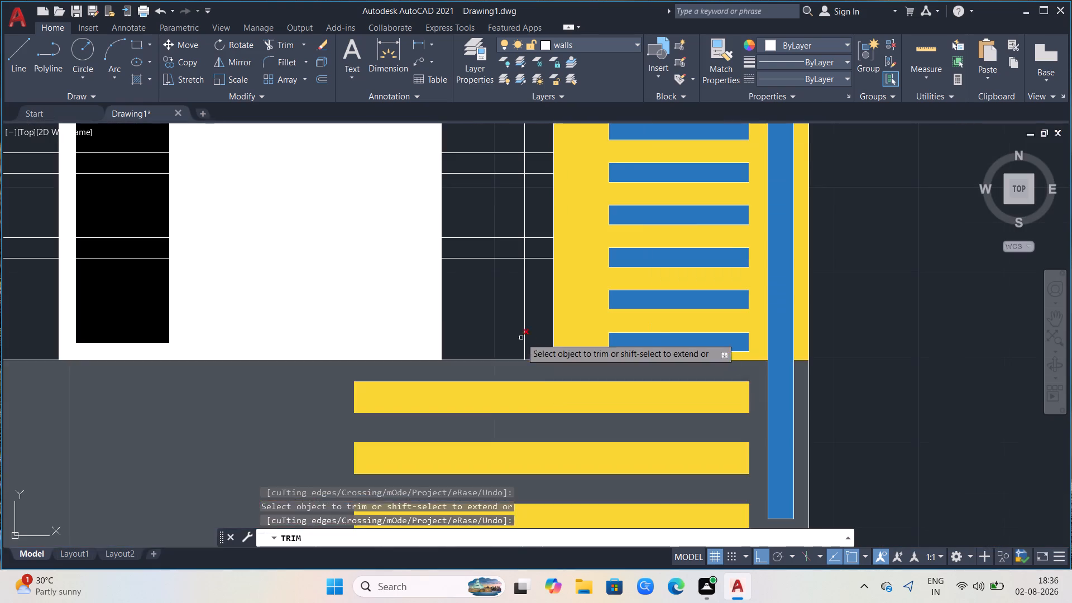
pyautogui.scroll(-1, 521, 337)
pyautogui.scroll(1, 174, 314)
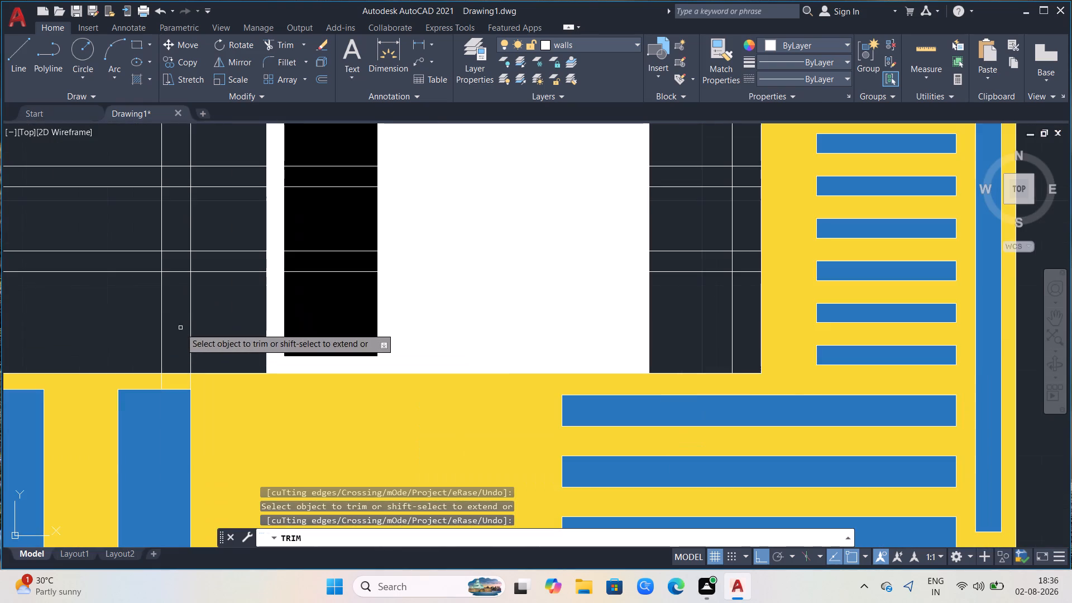
pyautogui.scroll(-1, 186, 348)
pyautogui.scroll(1, 146, 367)
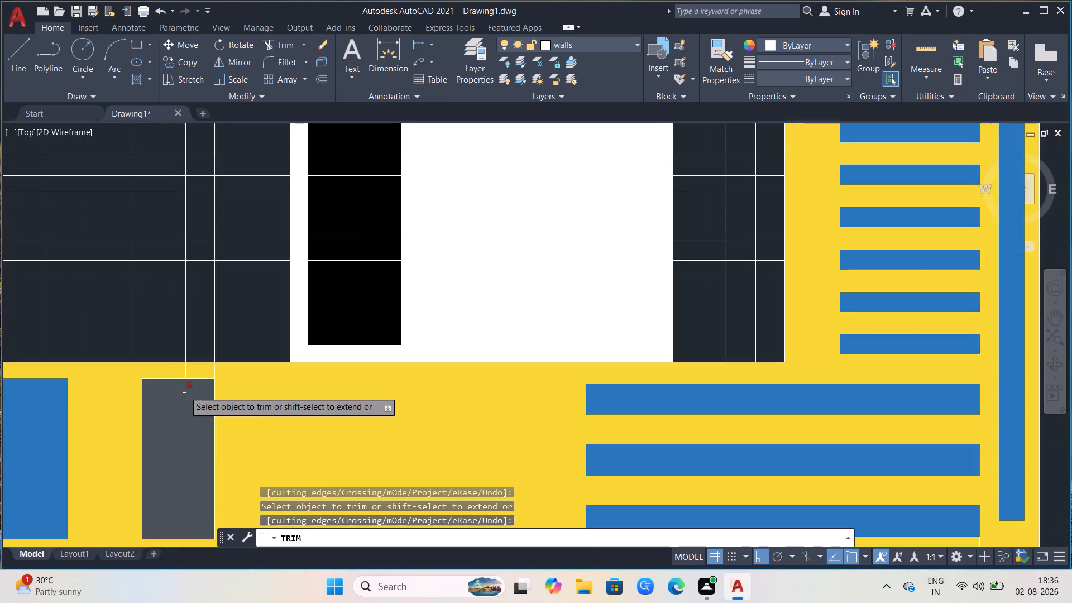
pyautogui.scroll(-1, 184, 391)
pyautogui.click(202, 379)
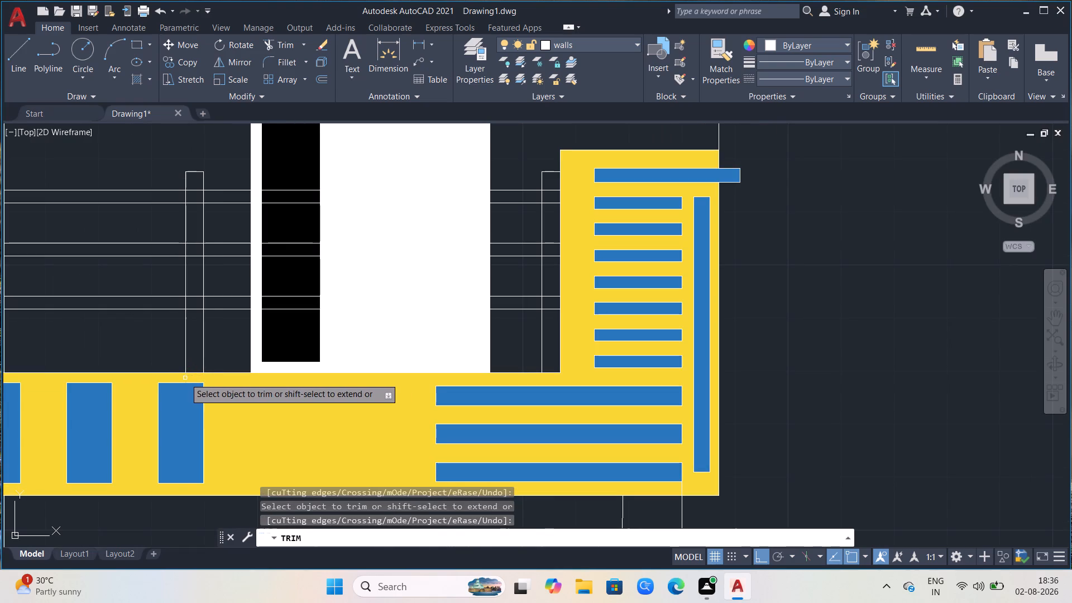
pyautogui.click(185, 378)
pyautogui.scroll(-1, 441, 326)
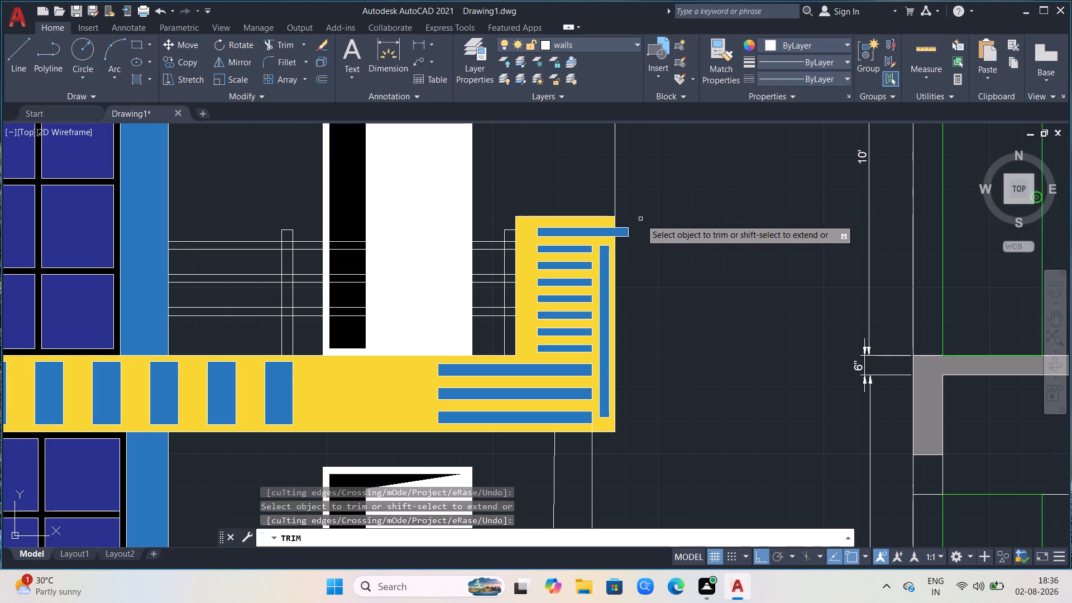
# Trim away the post beside the yellow balcony column piece by piece, from its top edge down to the balcony band.
pyautogui.click(504, 233)
pyautogui.click(506, 233)
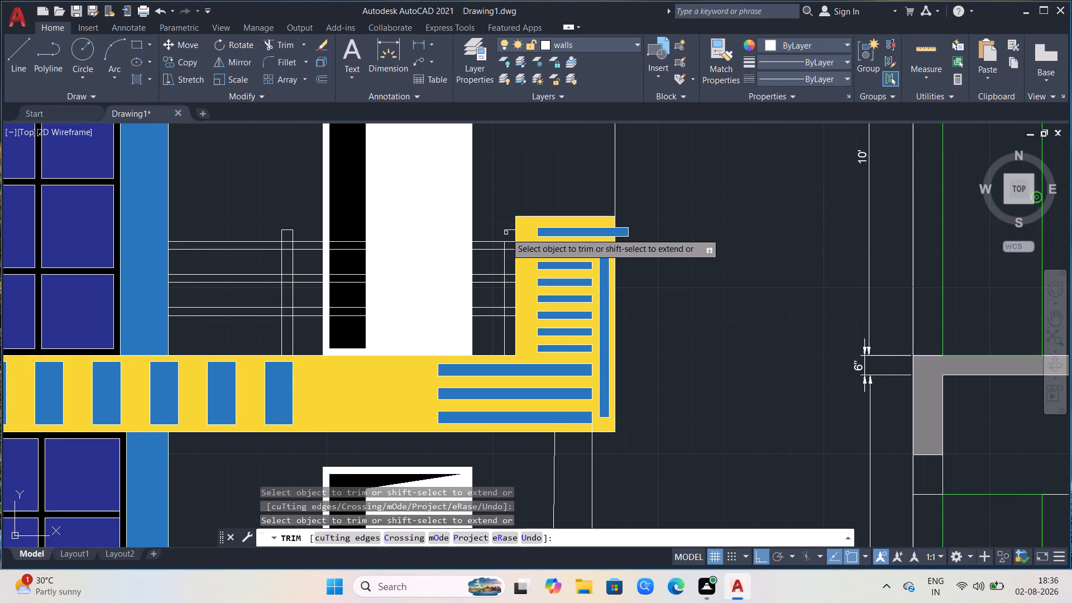
pyautogui.click(507, 231)
pyautogui.click(508, 231)
pyautogui.scroll(2, 505, 257)
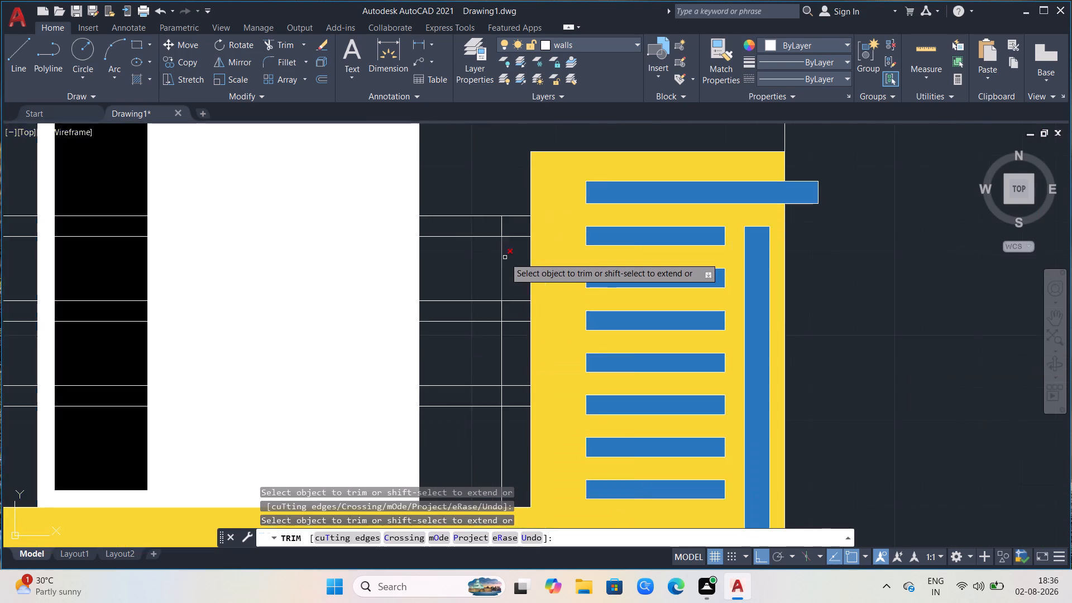
pyautogui.scroll(1, 505, 257)
pyautogui.click(505, 216)
pyautogui.click(491, 218)
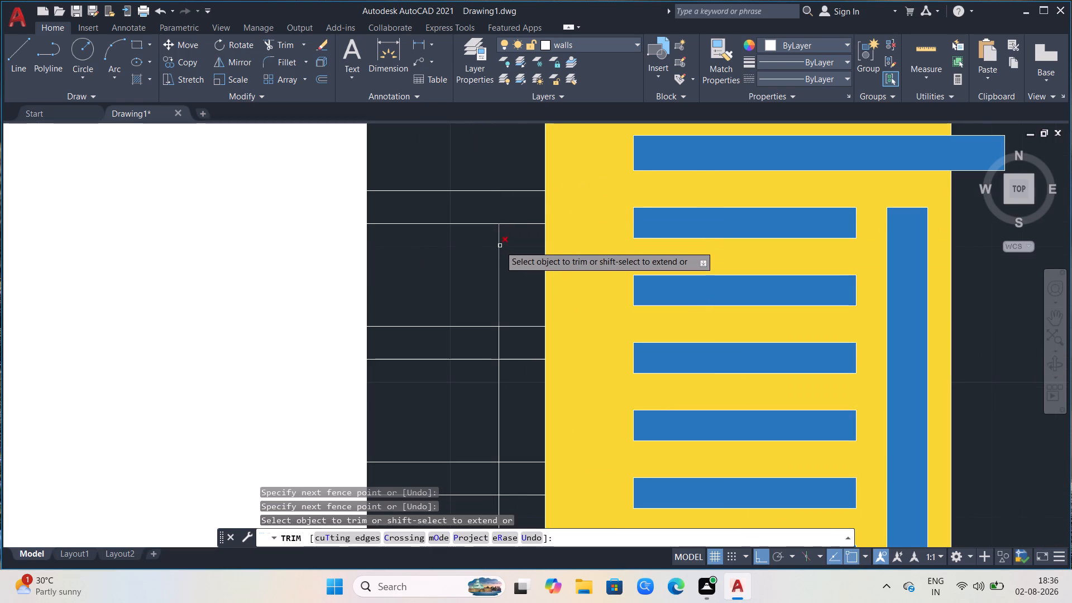
pyautogui.click(500, 246)
pyautogui.click(497, 249)
pyautogui.moveTo(493, 340); pyautogui.dragTo(501, 339)
pyautogui.click(501, 339)
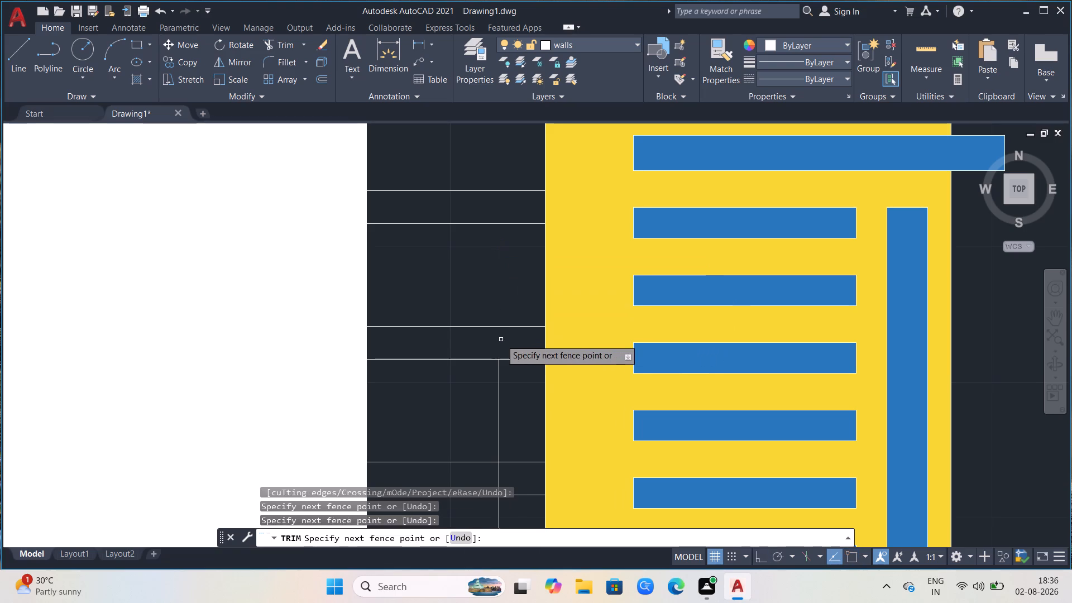
pyautogui.click(501, 393)
pyautogui.click(494, 396)
pyautogui.scroll(-2, 509, 366)
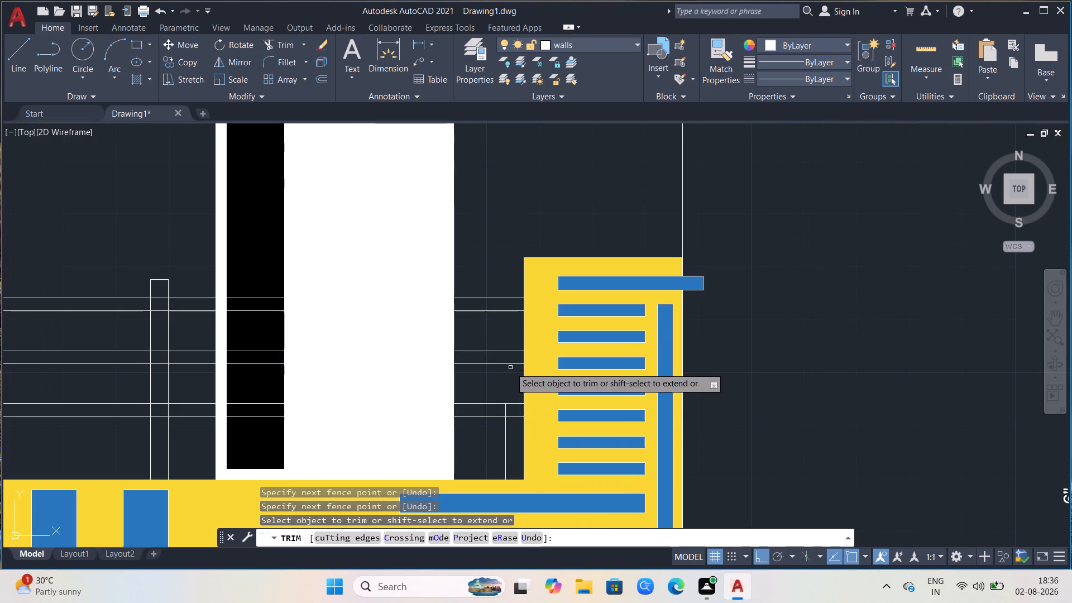
pyautogui.click(510, 413)
pyautogui.click(498, 414)
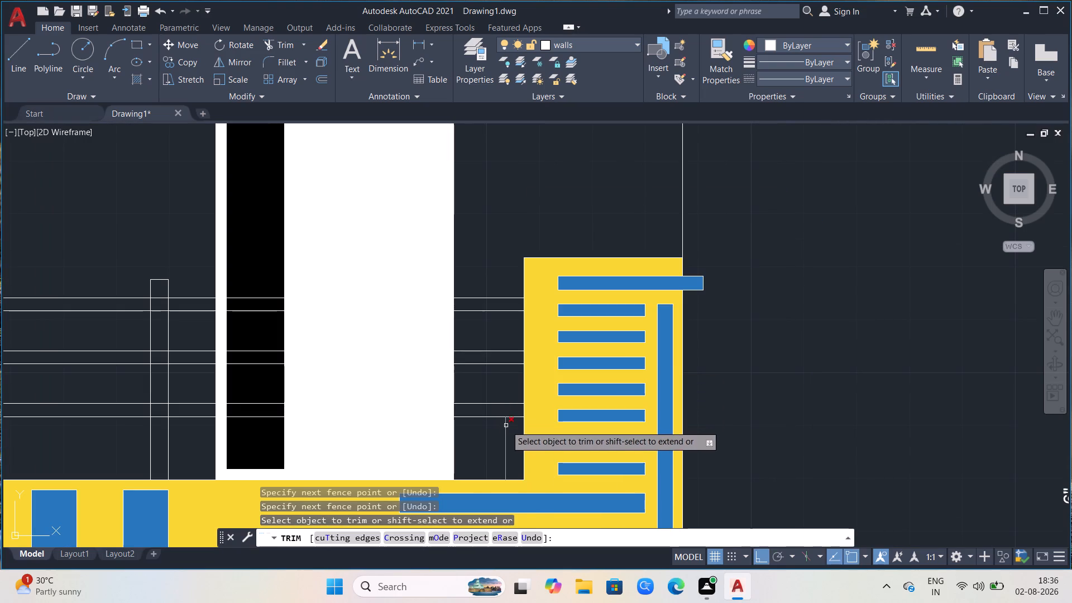
pyautogui.click(508, 432)
pyautogui.click(501, 434)
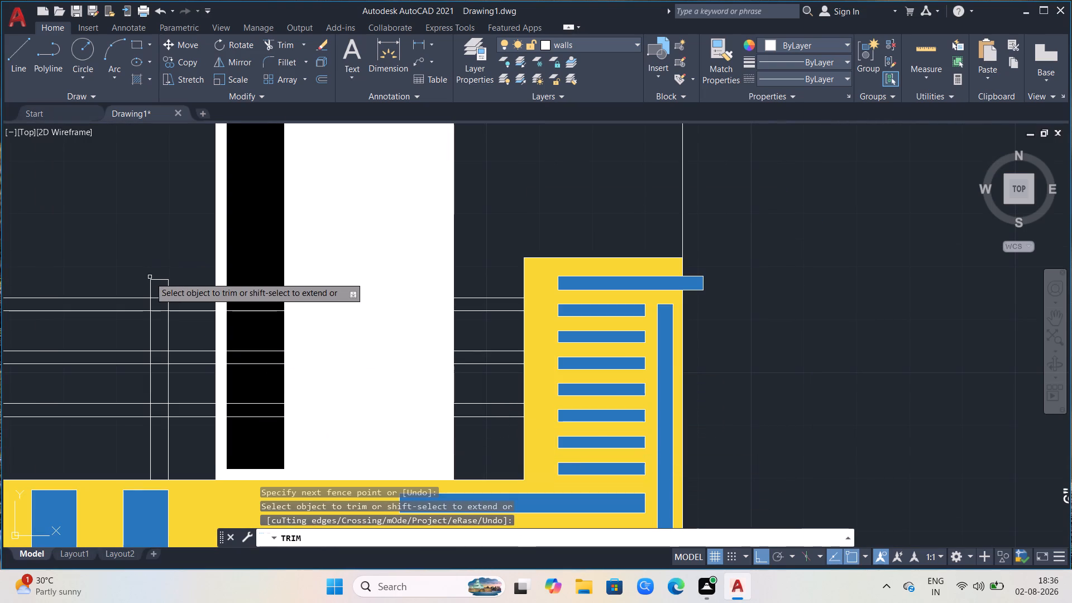
pyautogui.press('Escape')
# Copy the trimmed post from its lower corner about 5'-7.2" horizontally across the door, flush against the yellow balcony column.
pyautogui.click(157, 279)
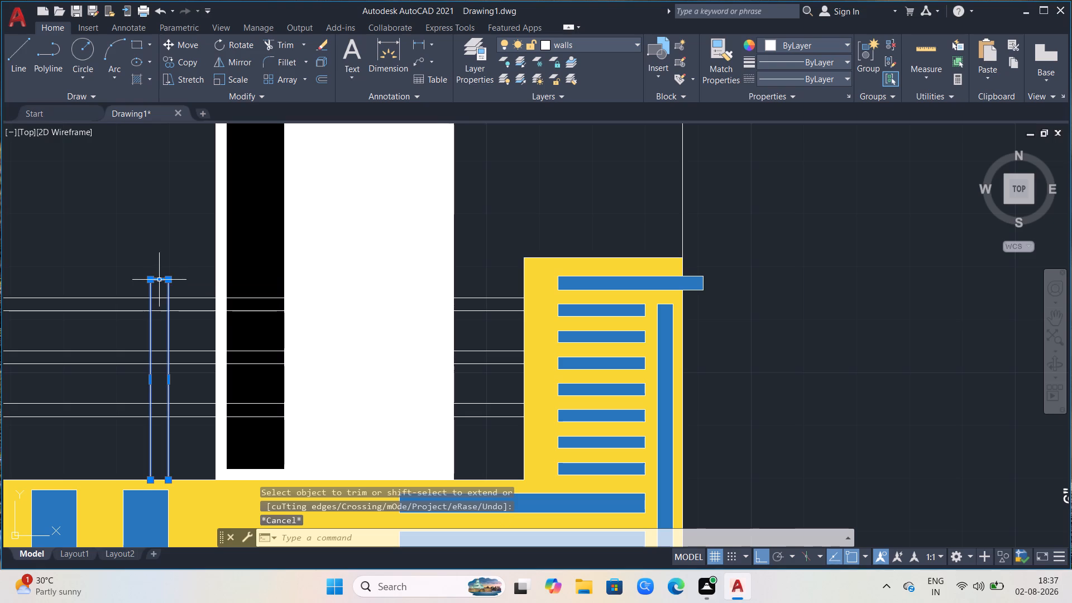
pyautogui.write('CO')
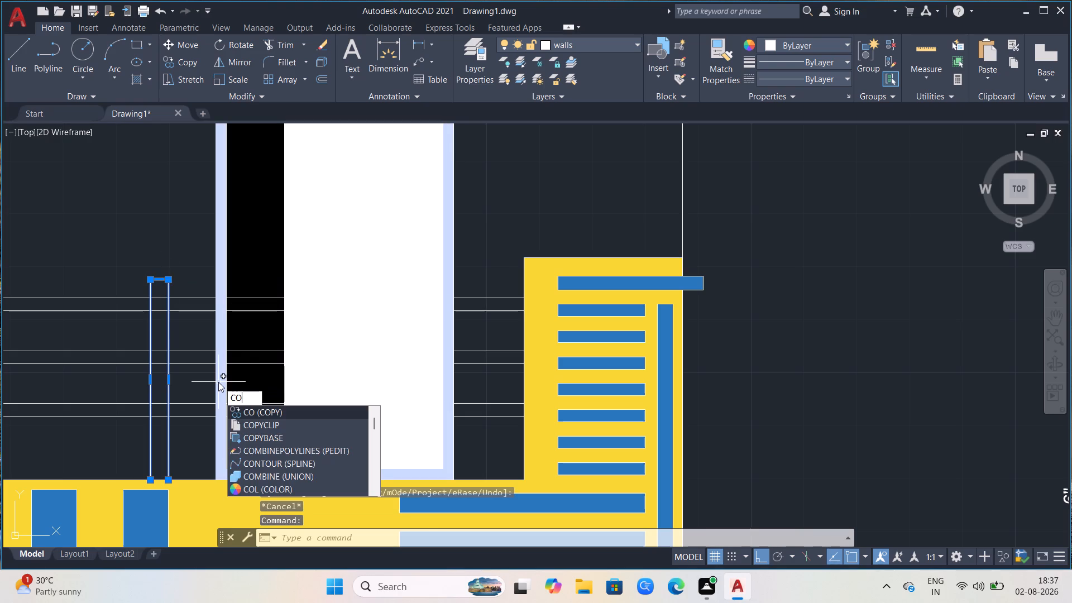
pyautogui.press('Return')
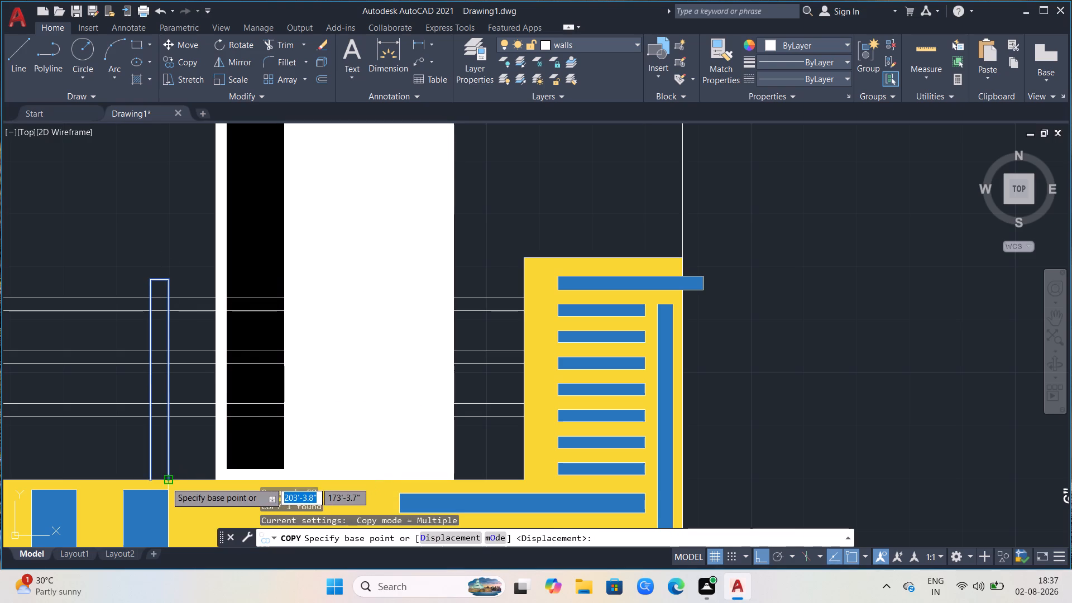
pyautogui.click(166, 482)
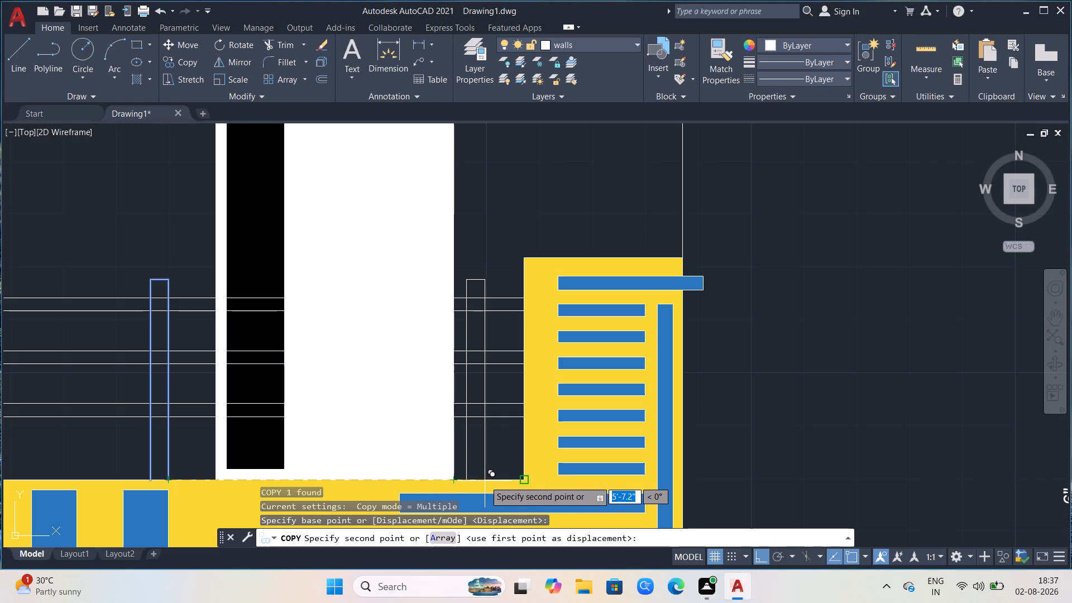
pyautogui.click(485, 481)
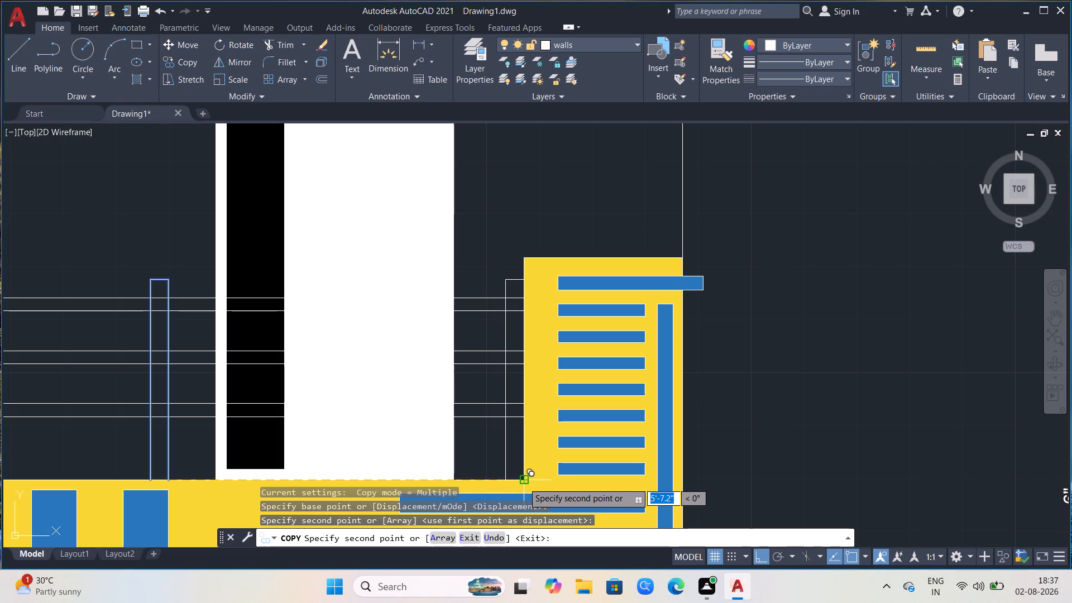
pyautogui.click(493, 486)
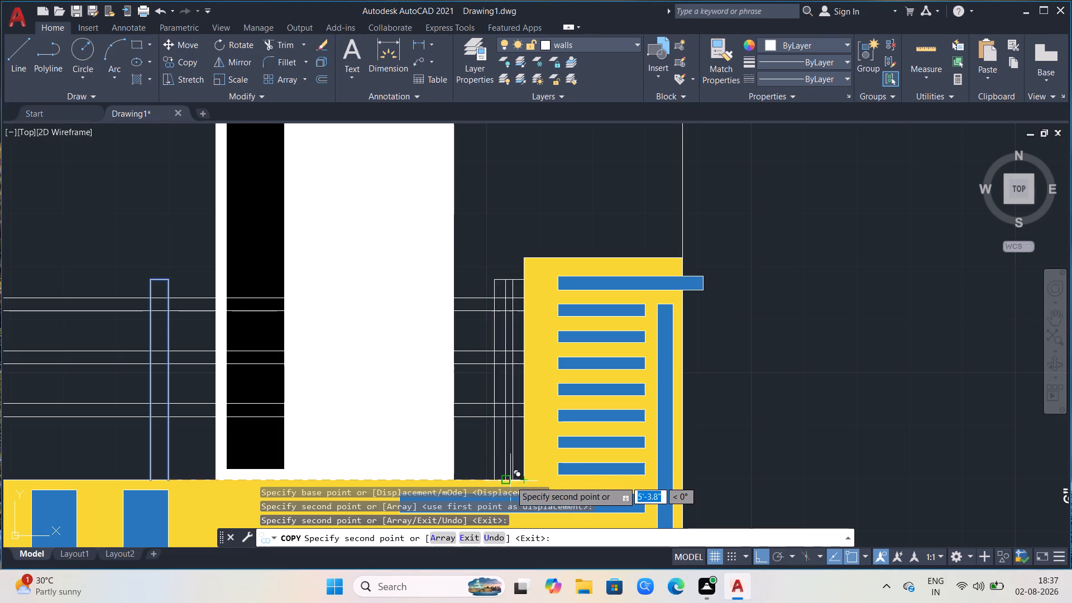
pyautogui.scroll(4, 510, 484)
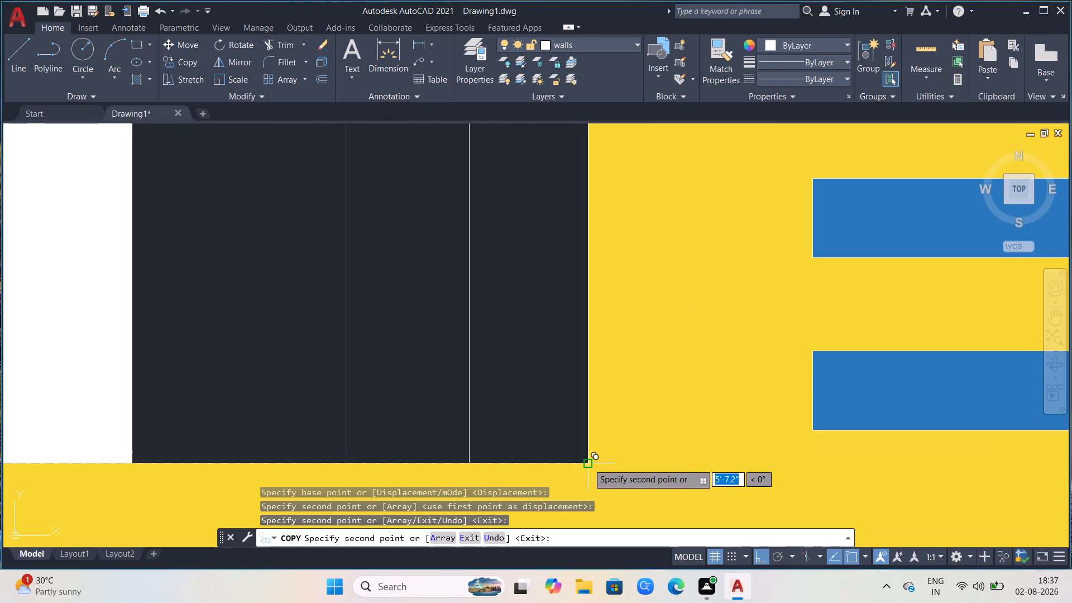
pyautogui.click(422, 466)
pyautogui.click(357, 461)
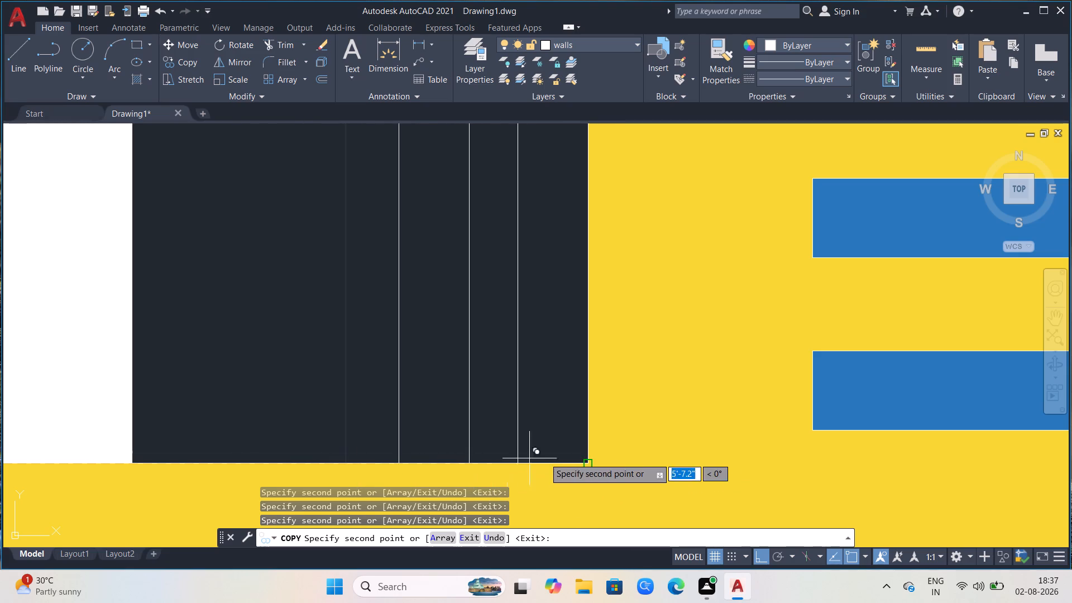
pyautogui.moveTo(591, 463); pyautogui.dragTo(577, 463)
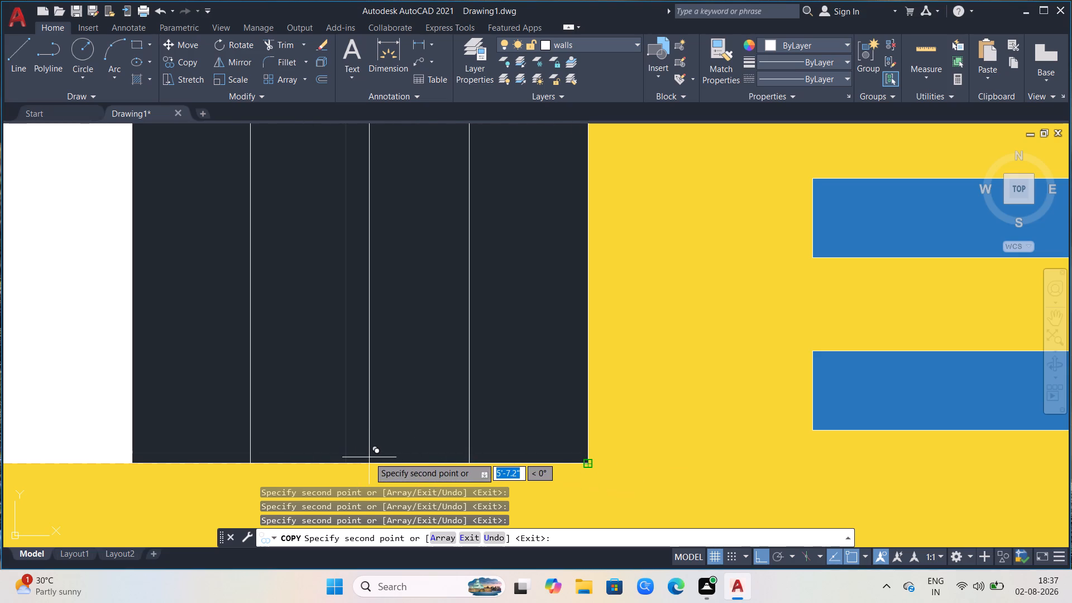
pyautogui.click(369, 457)
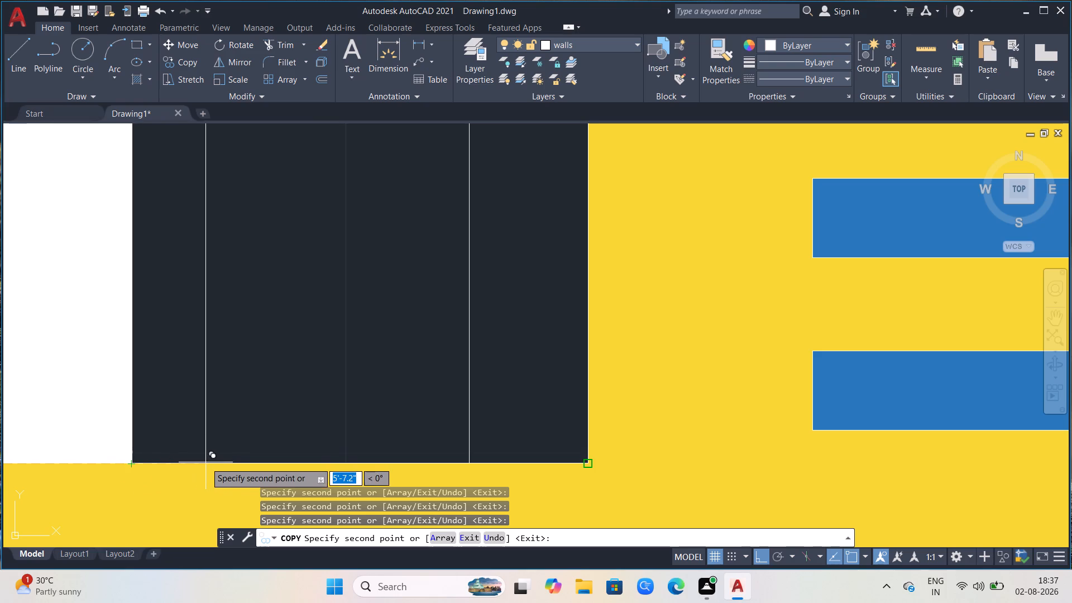
pyautogui.click(236, 465)
pyautogui.press('Escape')
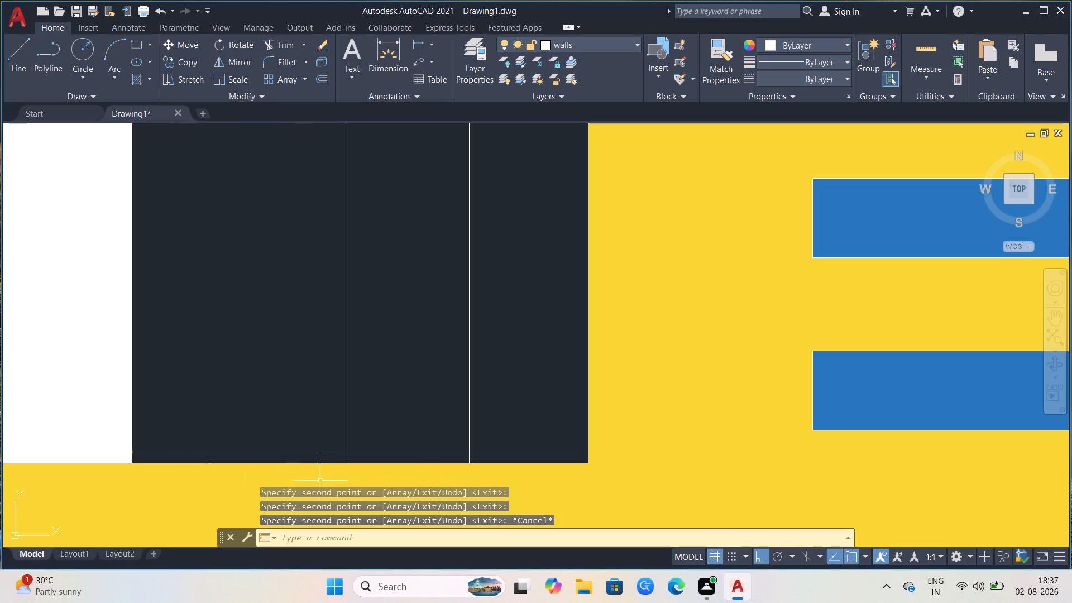
# Trim the lines of all three rails inside the post between the blue strip and the upper door.
pyautogui.scroll(-4, 439, 438)
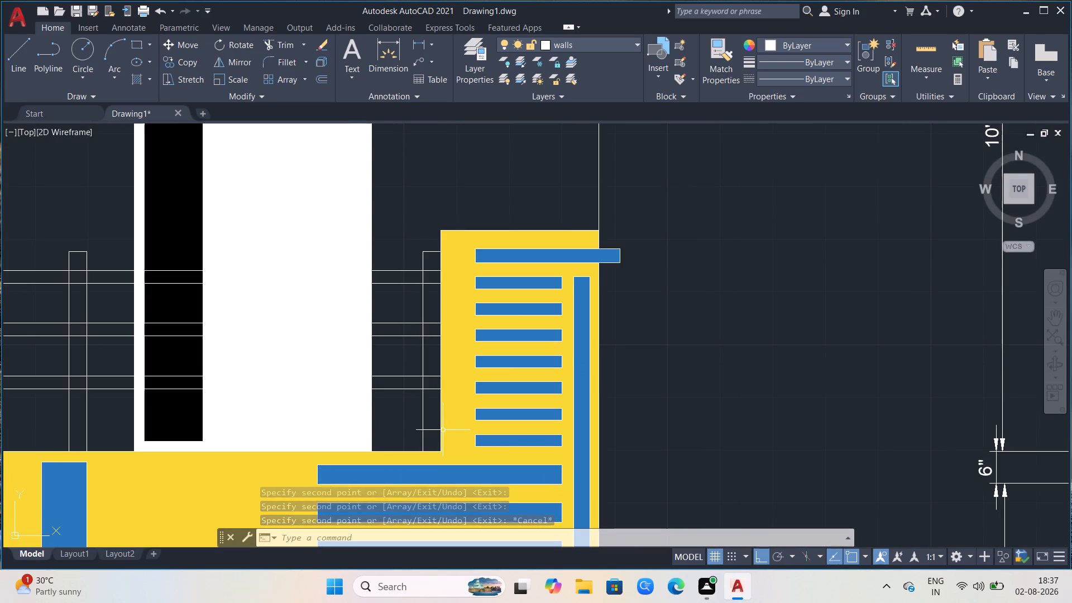
pyautogui.scroll(-1, 407, 240)
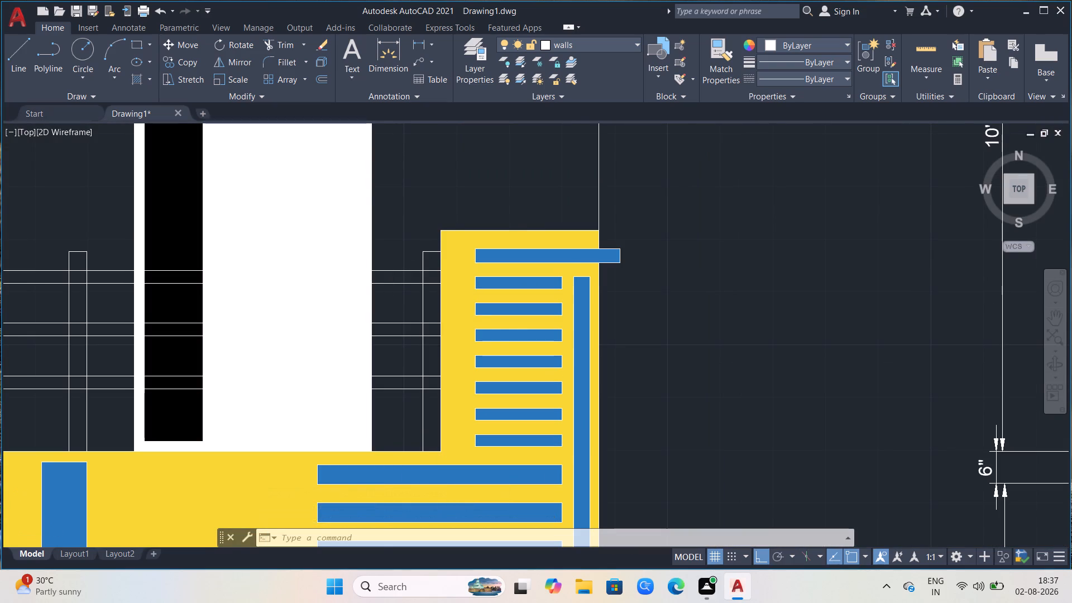
pyautogui.scroll(-1, 407, 240)
pyautogui.scroll(1, 433, 205)
pyautogui.scroll(-1, 435, 229)
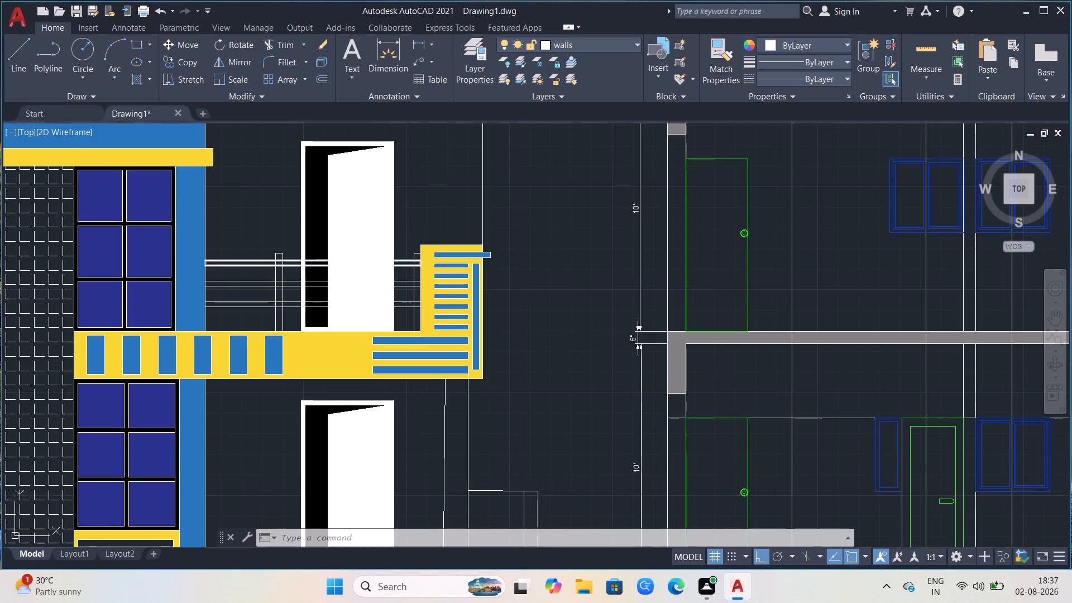
pyautogui.scroll(3, 284, 273)
pyautogui.write('TR')
pyautogui.press('Return')
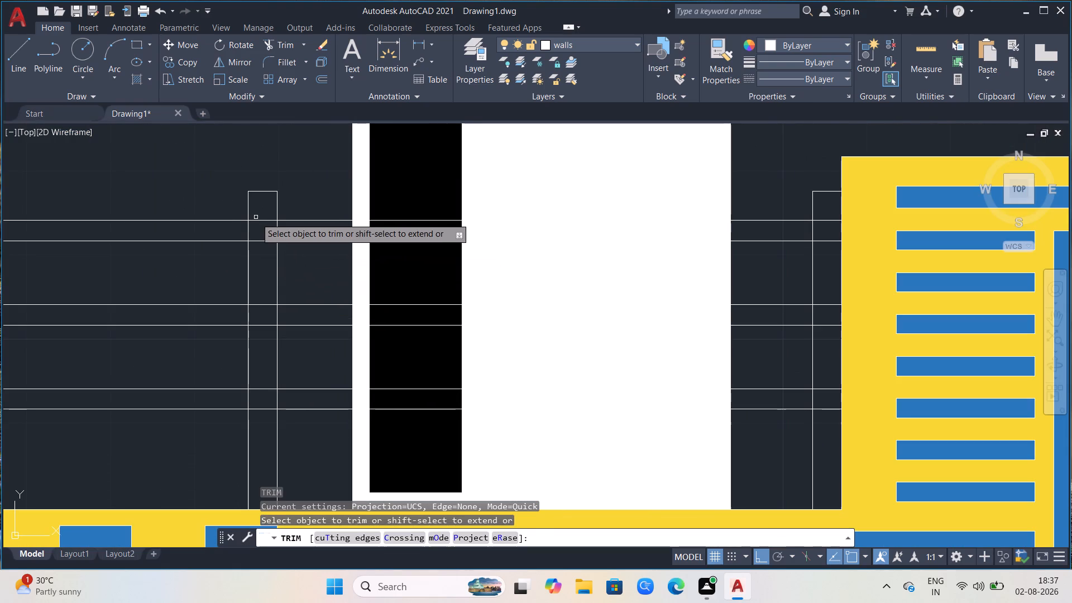
pyautogui.click(259, 221)
pyautogui.click(262, 242)
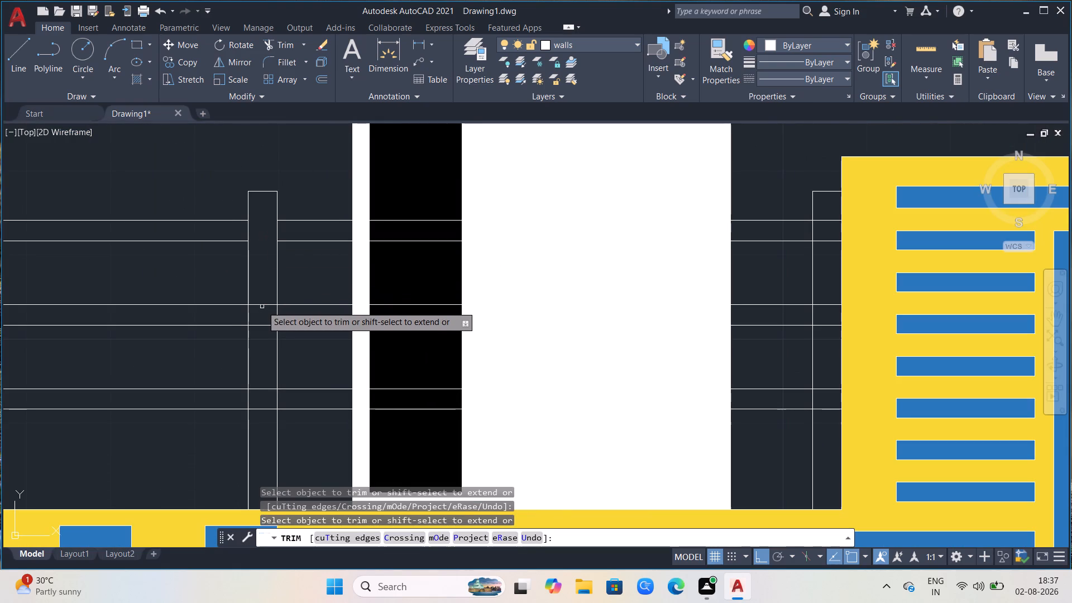
pyautogui.click(262, 305)
pyautogui.click(262, 323)
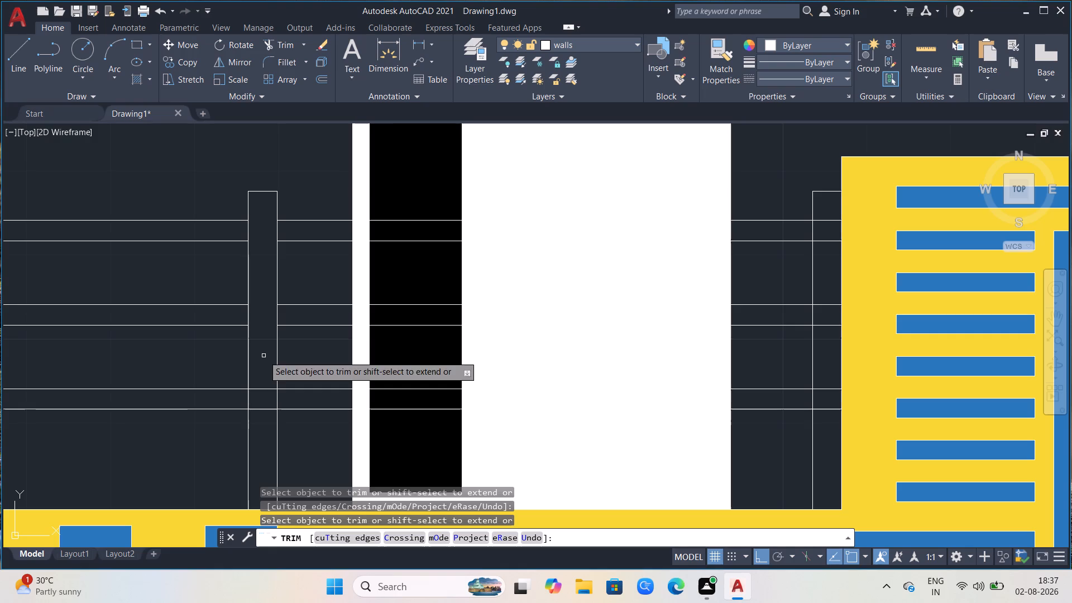
pyautogui.click(261, 388)
pyautogui.click(262, 406)
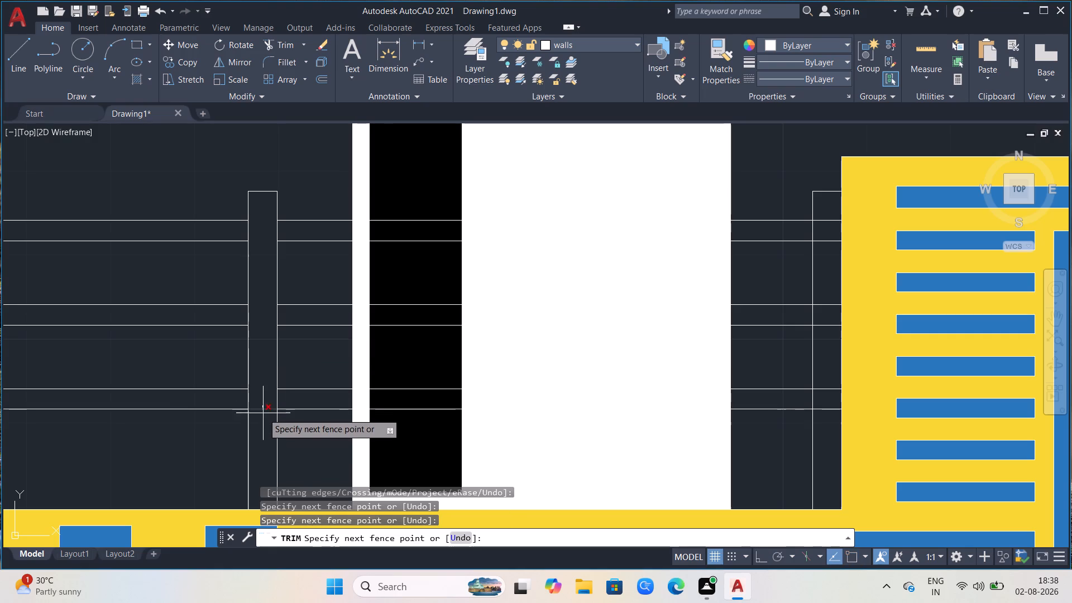
pyautogui.click(263, 415)
# Trim the lines of all three rails inside the post beside the yellow balcony column.
pyautogui.scroll(-1, 236, 397)
pyautogui.scroll(-1, 390, 339)
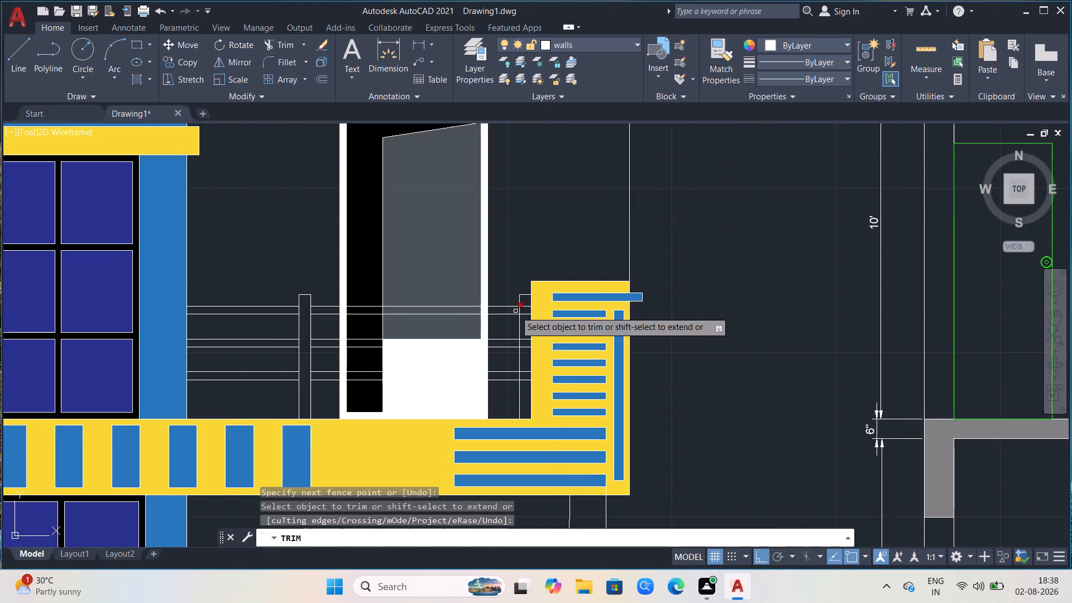
pyautogui.scroll(1, 519, 310)
pyautogui.click(530, 304)
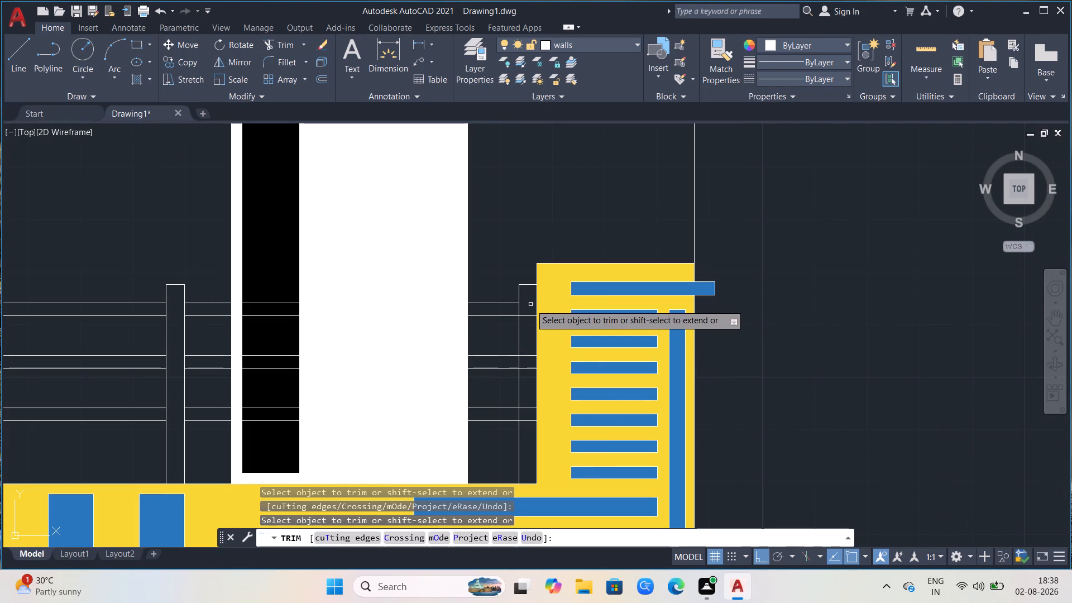
pyautogui.click(530, 317)
pyautogui.click(527, 357)
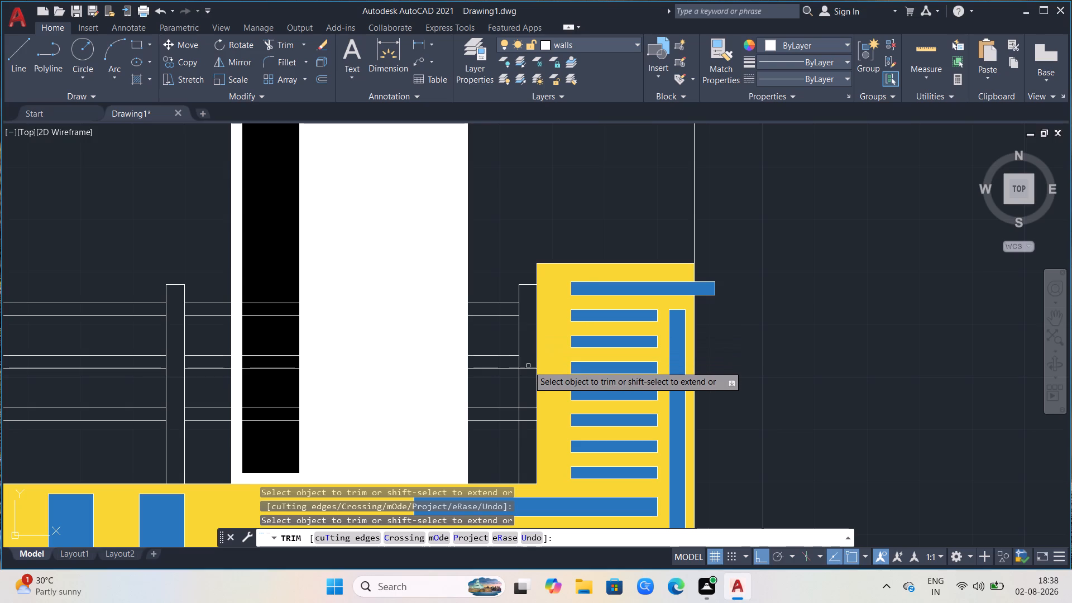
pyautogui.click(528, 368)
pyautogui.click(526, 408)
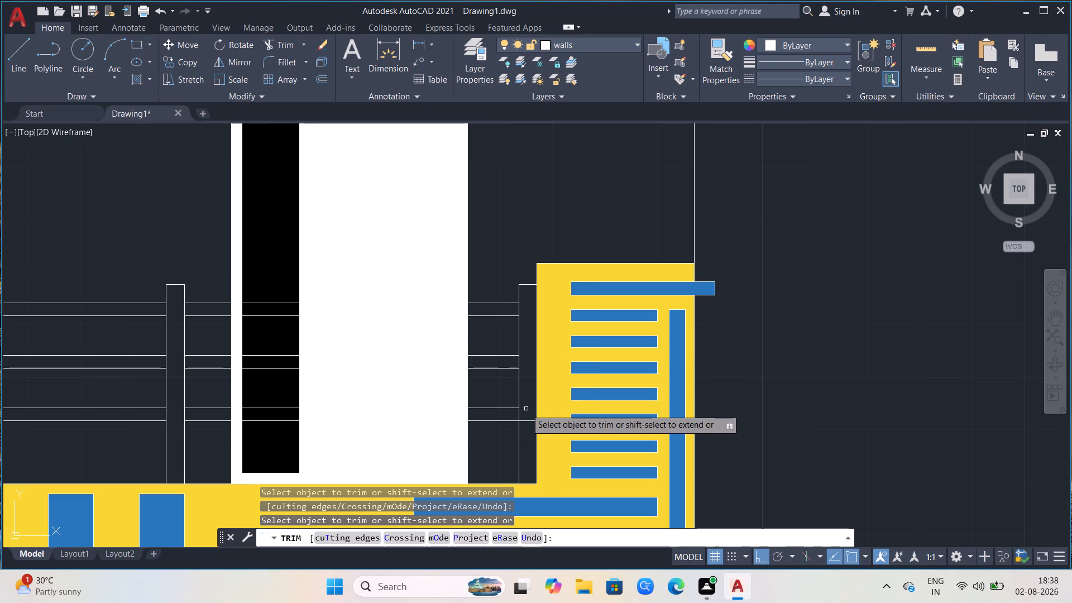
pyautogui.click(527, 420)
pyautogui.scroll(-2, 535, 384)
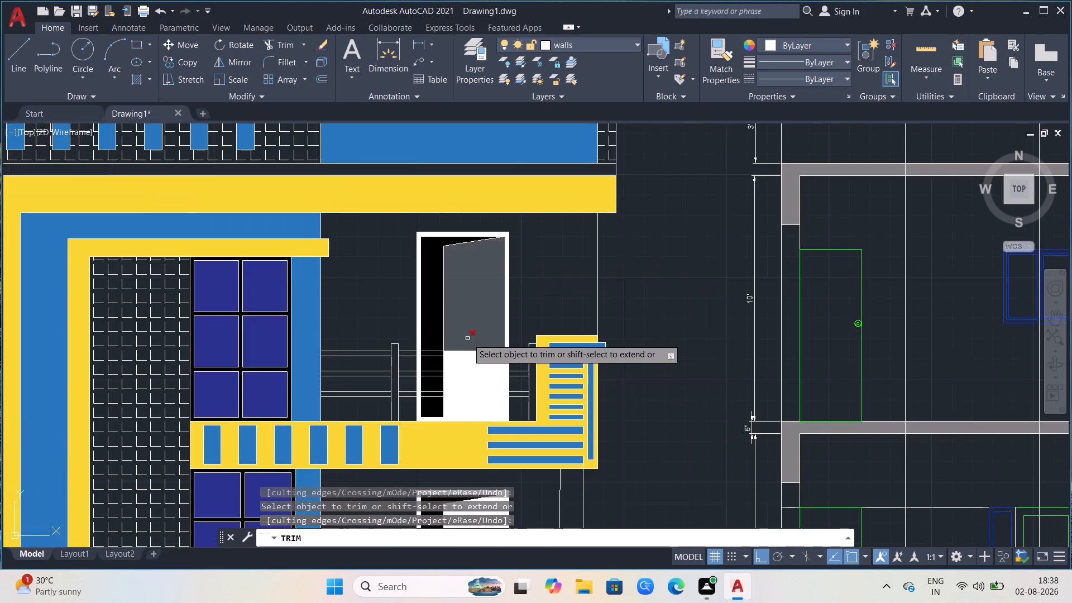
# Draw a step outline in the plinth below the lower door, about 1'-7.5" high and 4'-9.1" wide, ending at the door's outer corner.
pyautogui.scroll(-1, 461, 336)
pyautogui.scroll(1, 349, 283)
pyautogui.scroll(-1, 433, 326)
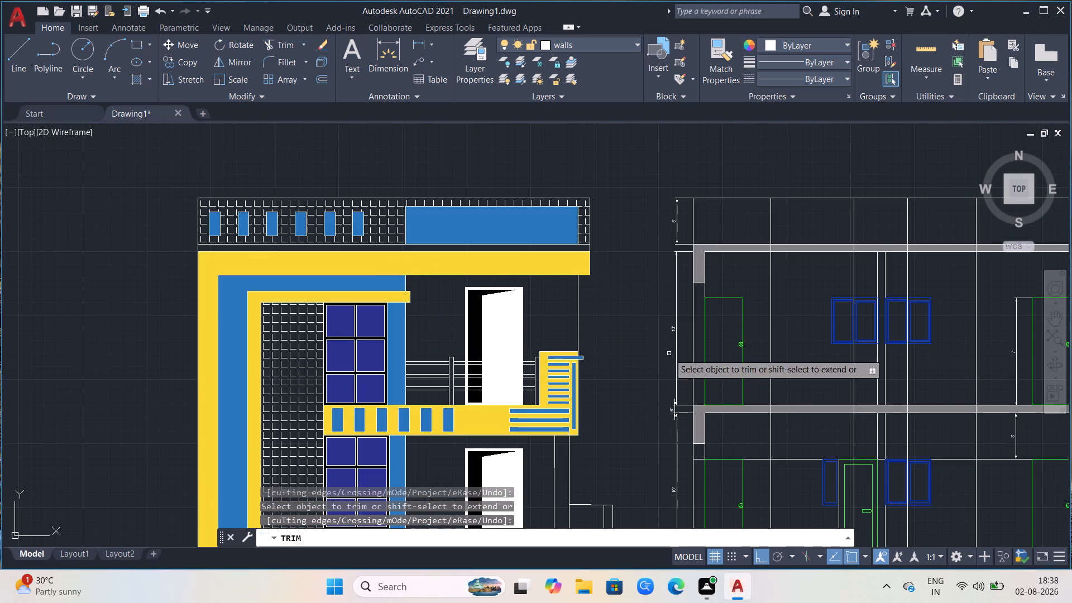
pyautogui.scroll(-2, 601, 291)
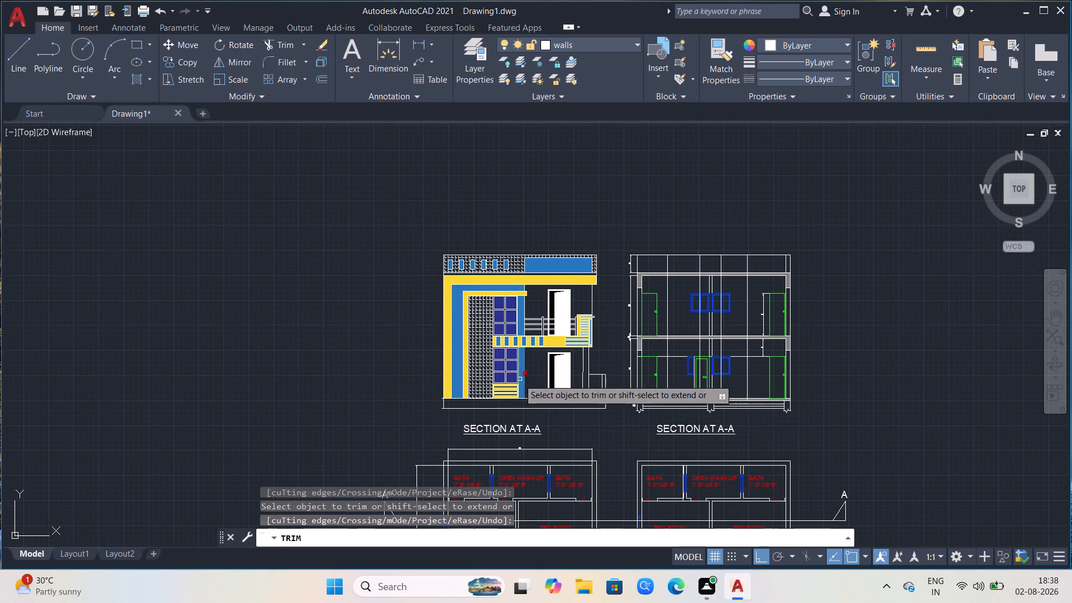
pyautogui.scroll(1, 586, 419)
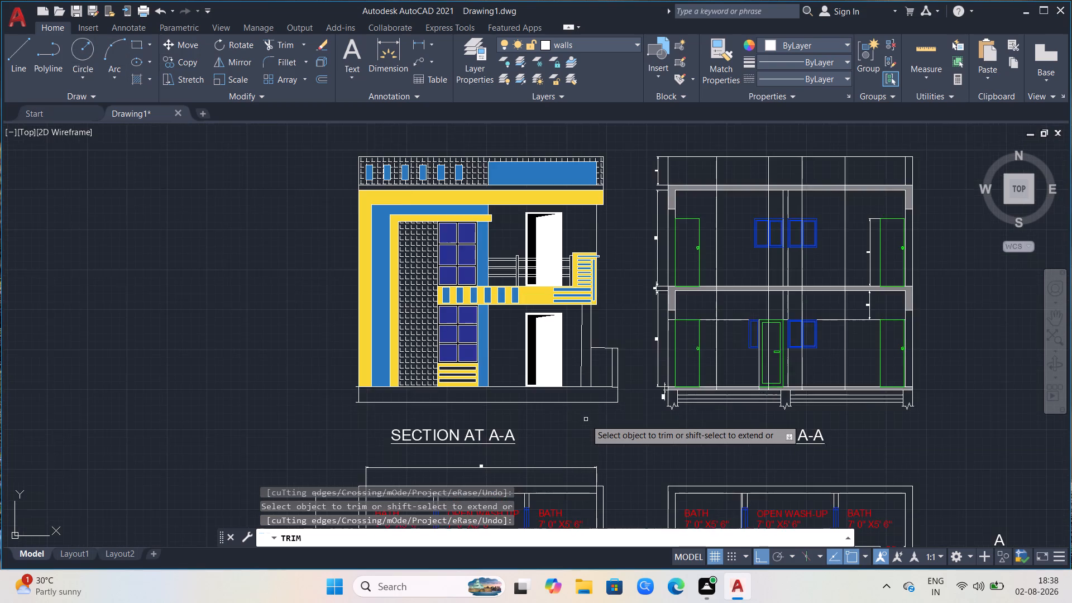
pyautogui.scroll(1, 585, 419)
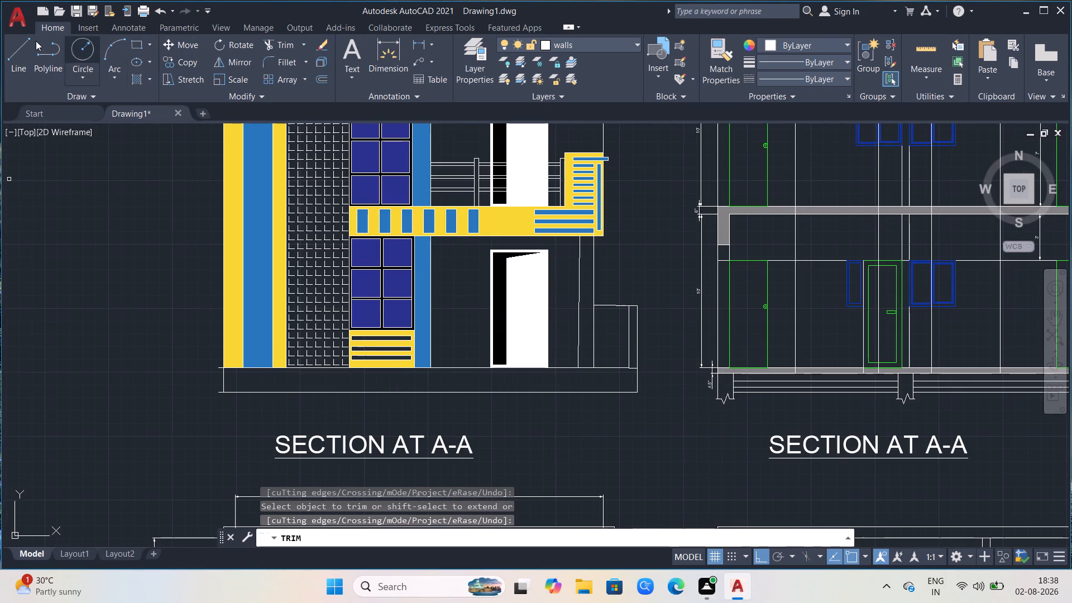
pyautogui.moveTo(21, 49); pyautogui.dragTo(31, 53)
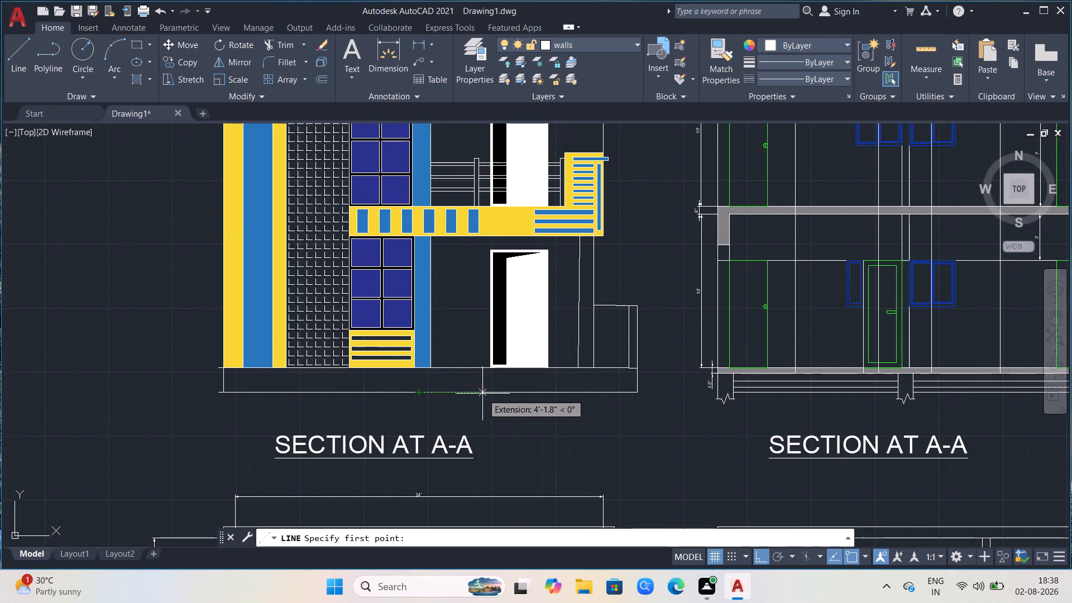
pyautogui.click(475, 394)
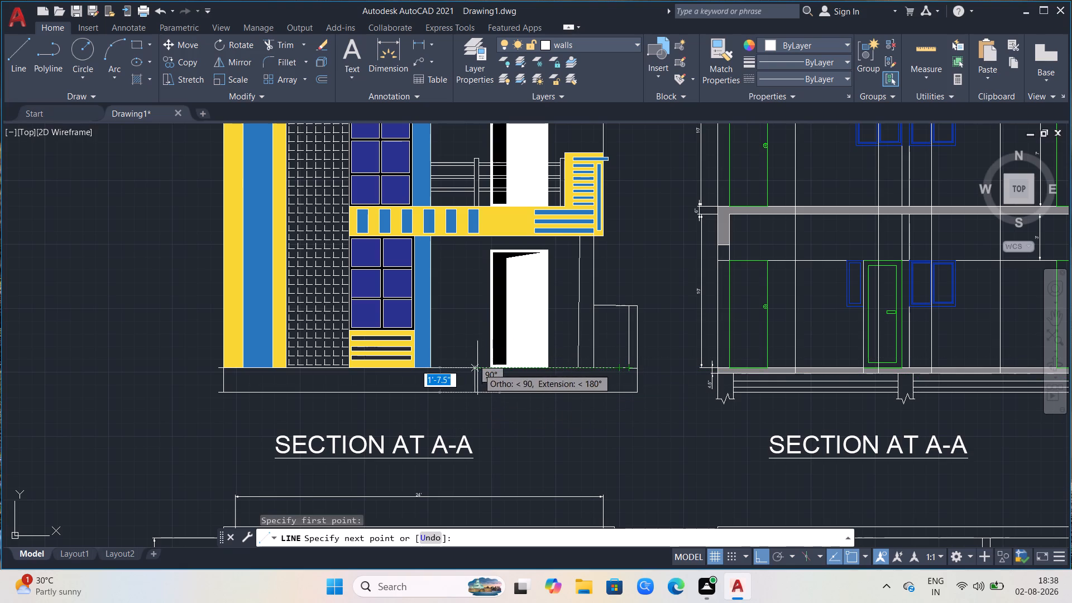
pyautogui.click(476, 368)
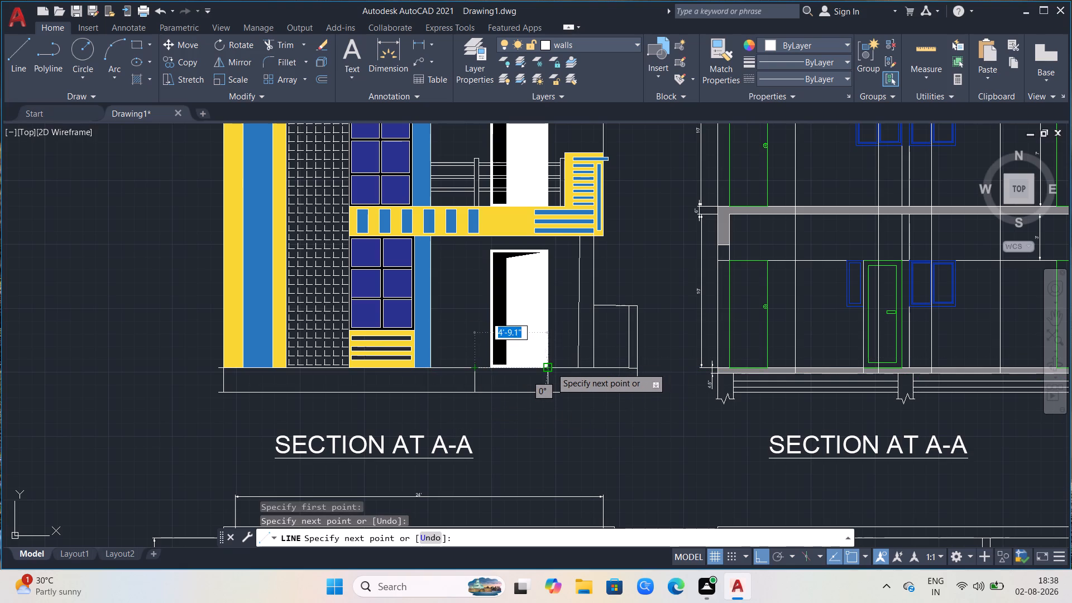
pyautogui.click(559, 367)
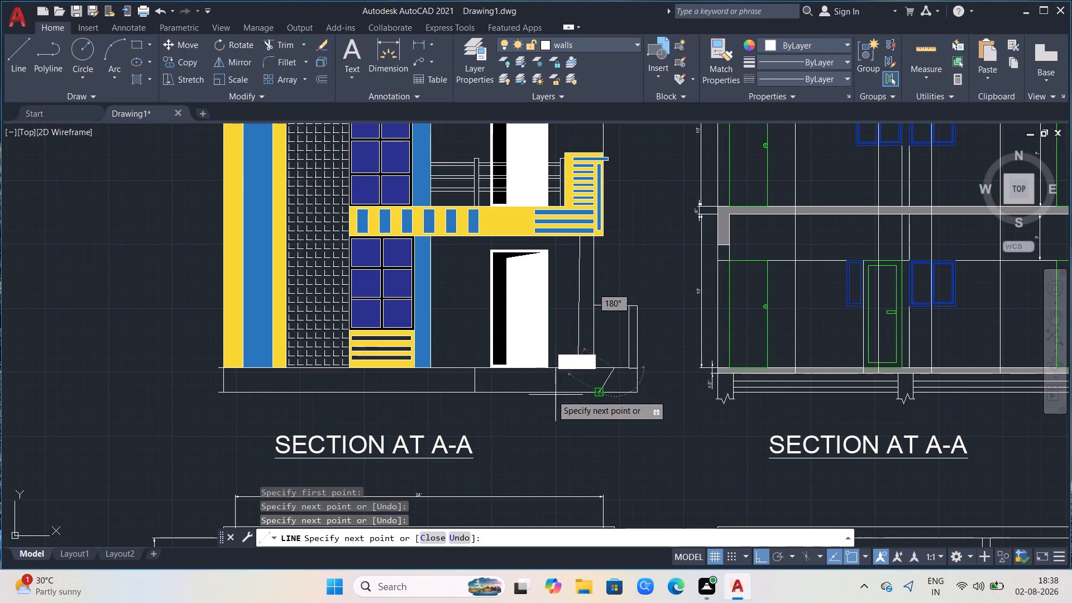
pyautogui.click(545, 368)
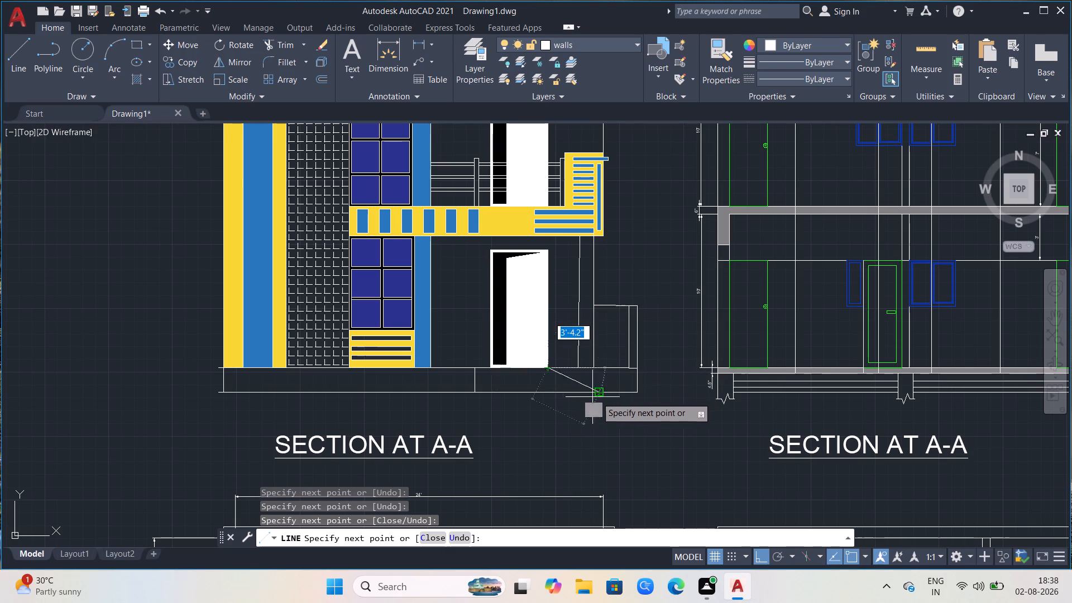
pyautogui.click(547, 398)
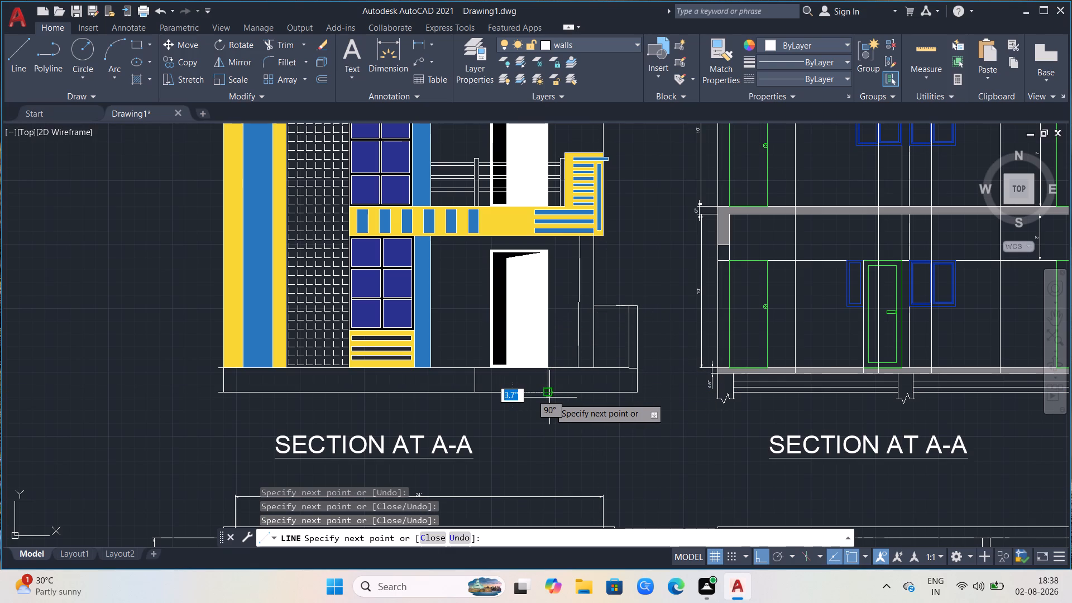
pyautogui.press('Return')
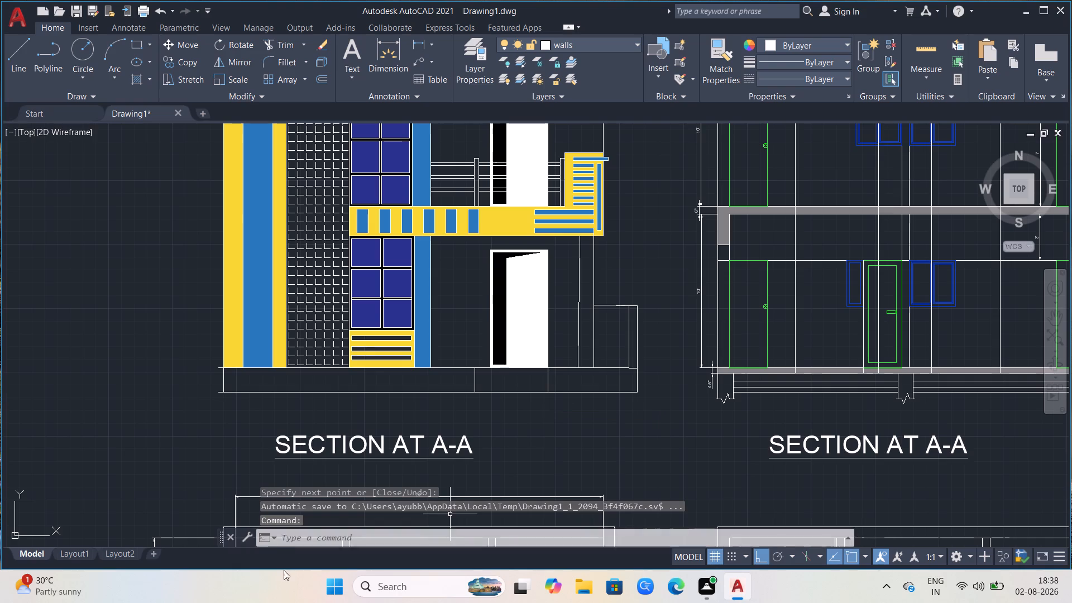
pyautogui.press('Escape')
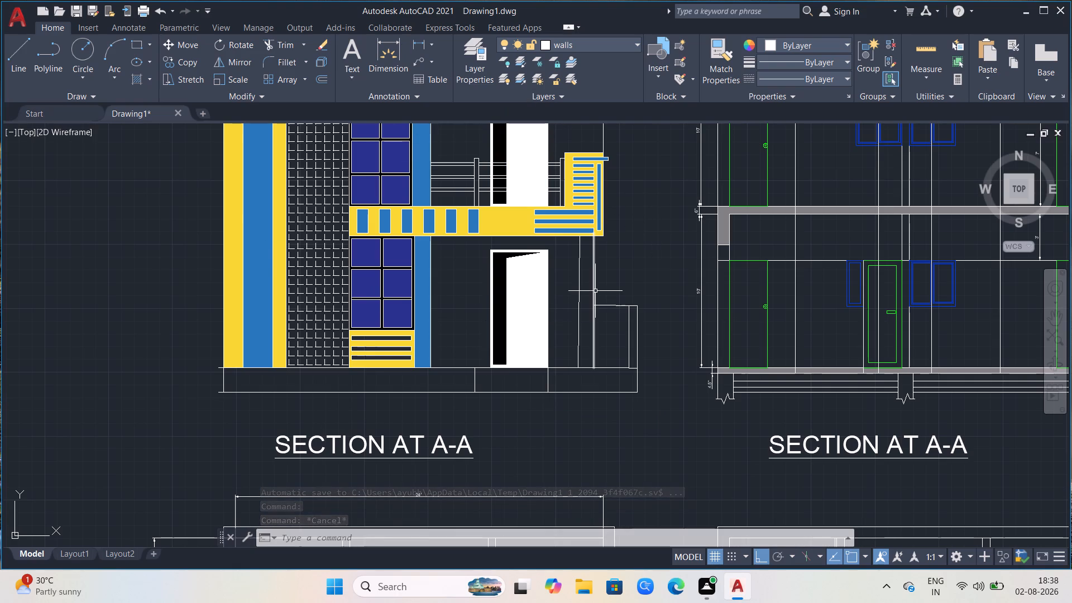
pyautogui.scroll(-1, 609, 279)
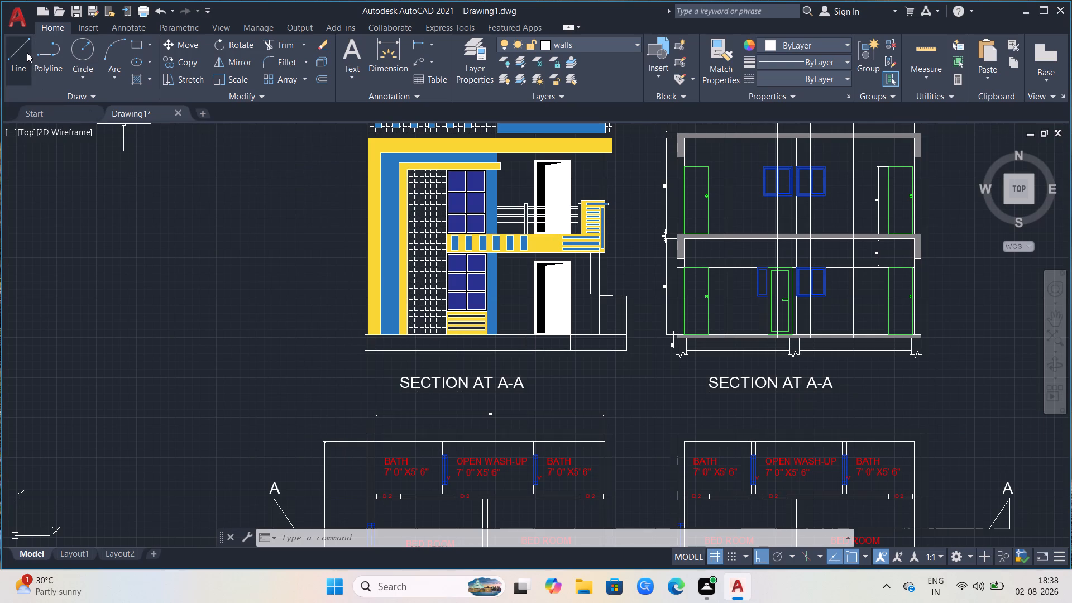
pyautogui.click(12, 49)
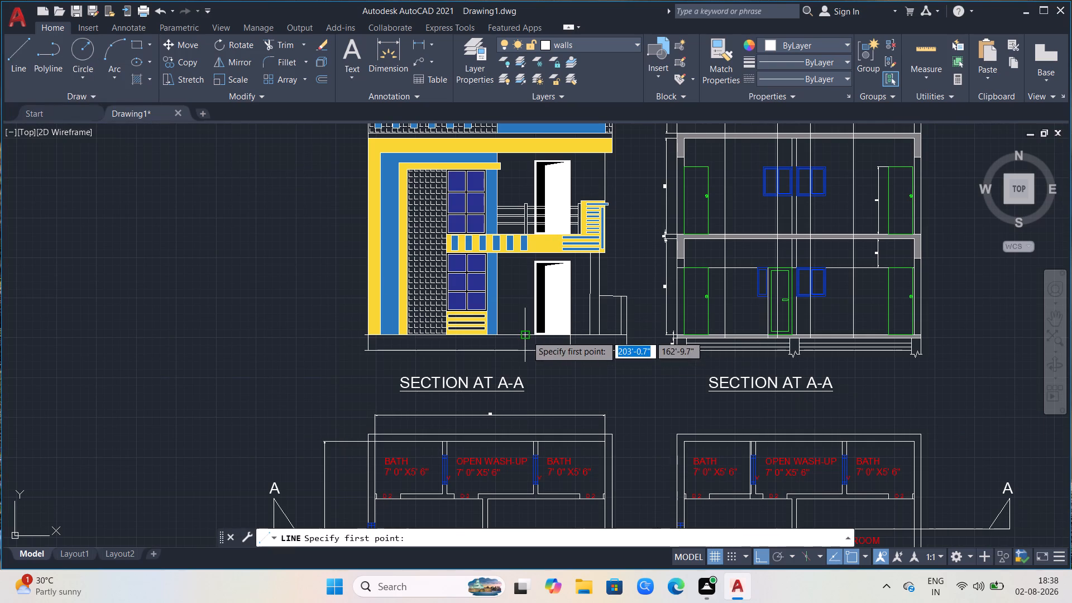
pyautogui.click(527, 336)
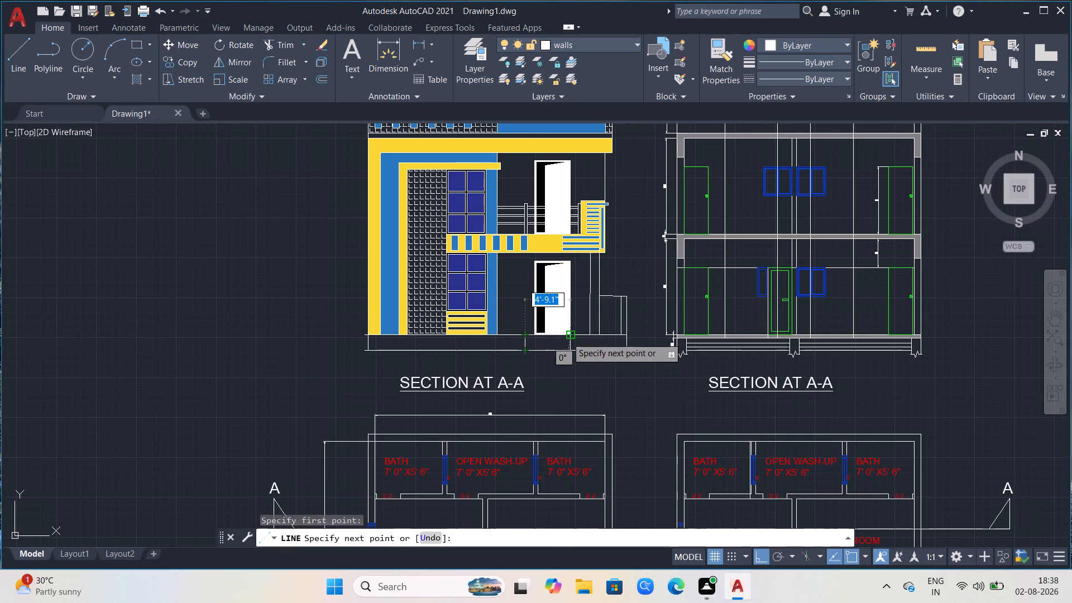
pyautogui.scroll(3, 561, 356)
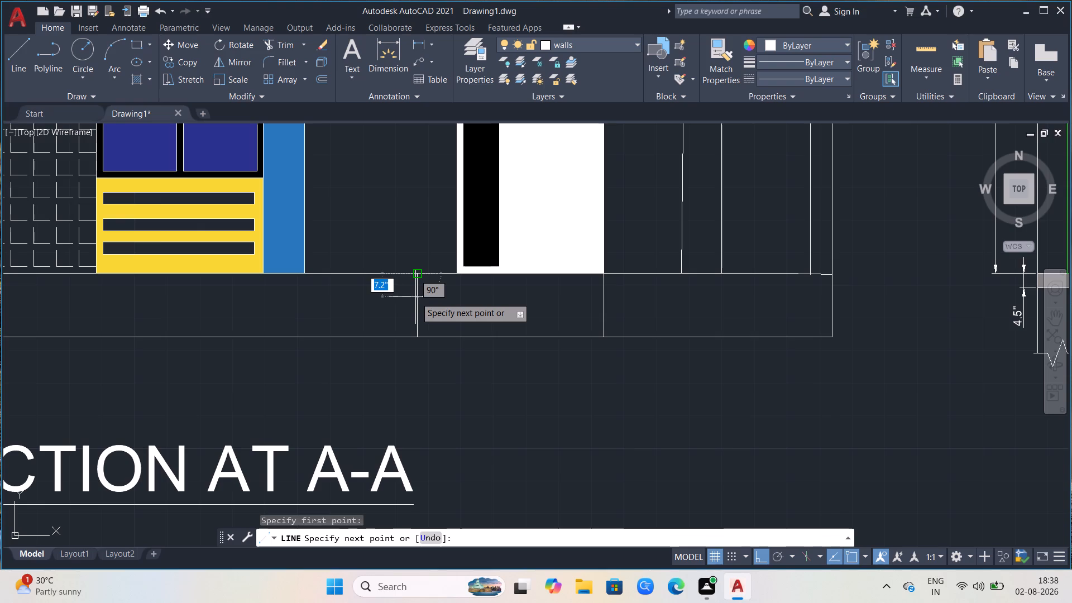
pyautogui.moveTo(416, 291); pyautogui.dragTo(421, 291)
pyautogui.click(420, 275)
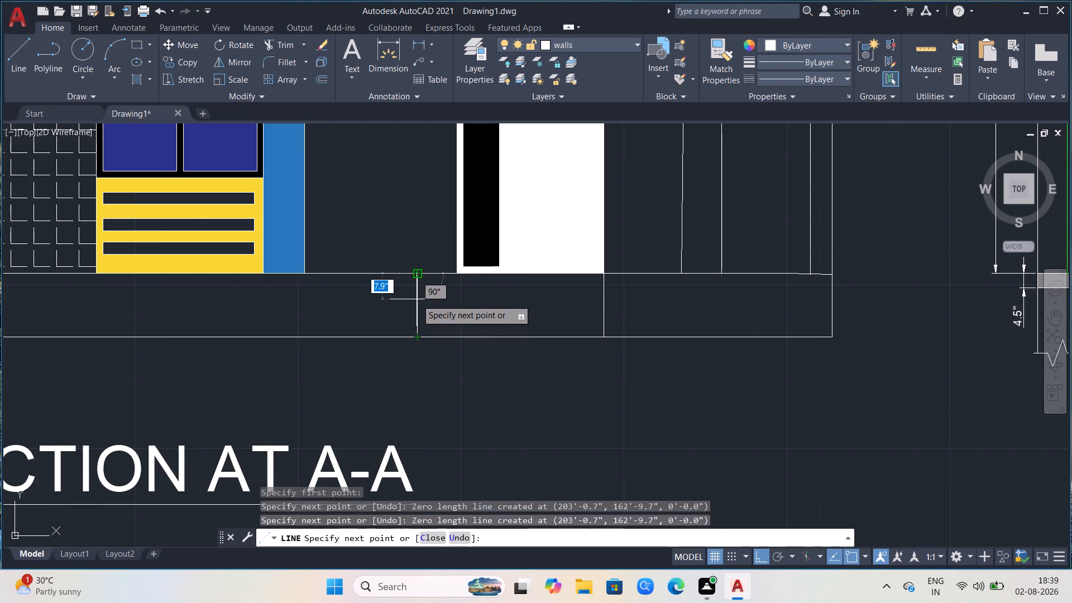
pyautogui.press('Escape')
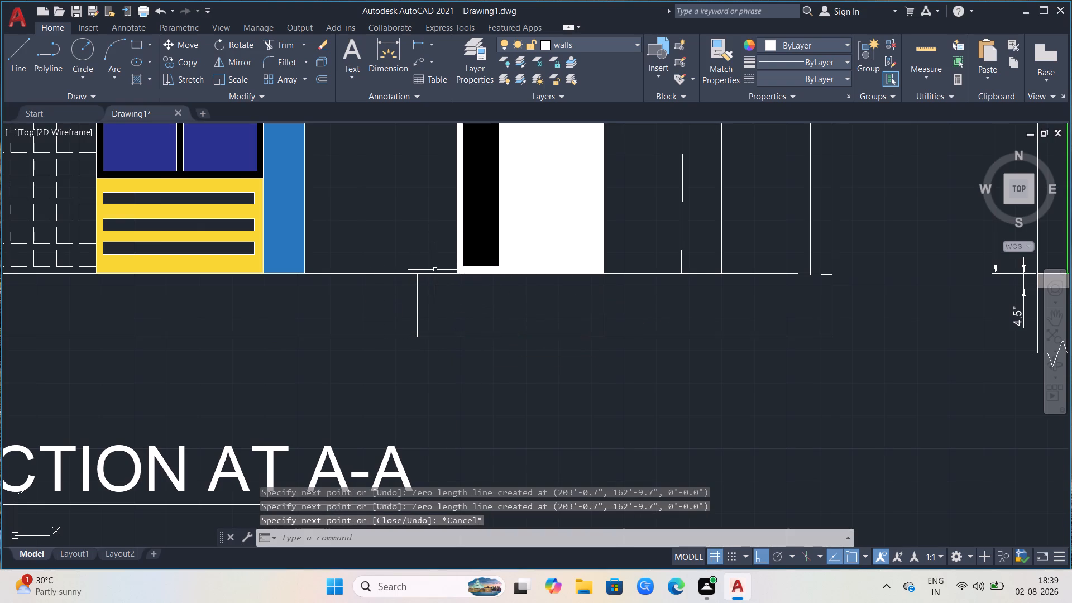
# Stretch the far ends of the step's top line and the adjoining short segment back to the lower door's outer corner.
pyautogui.click(438, 275)
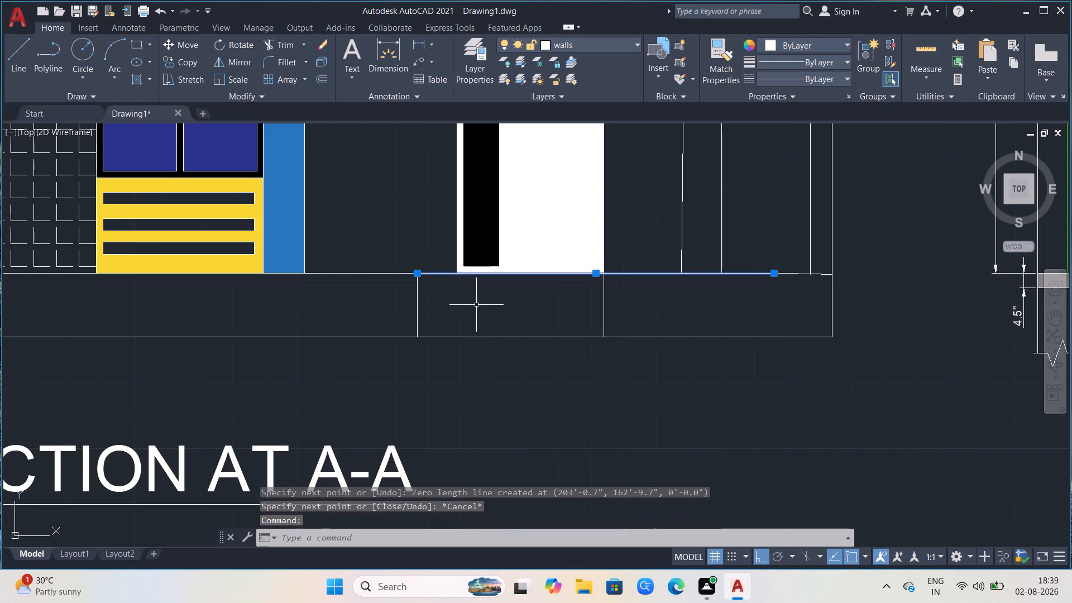
pyautogui.click(778, 274)
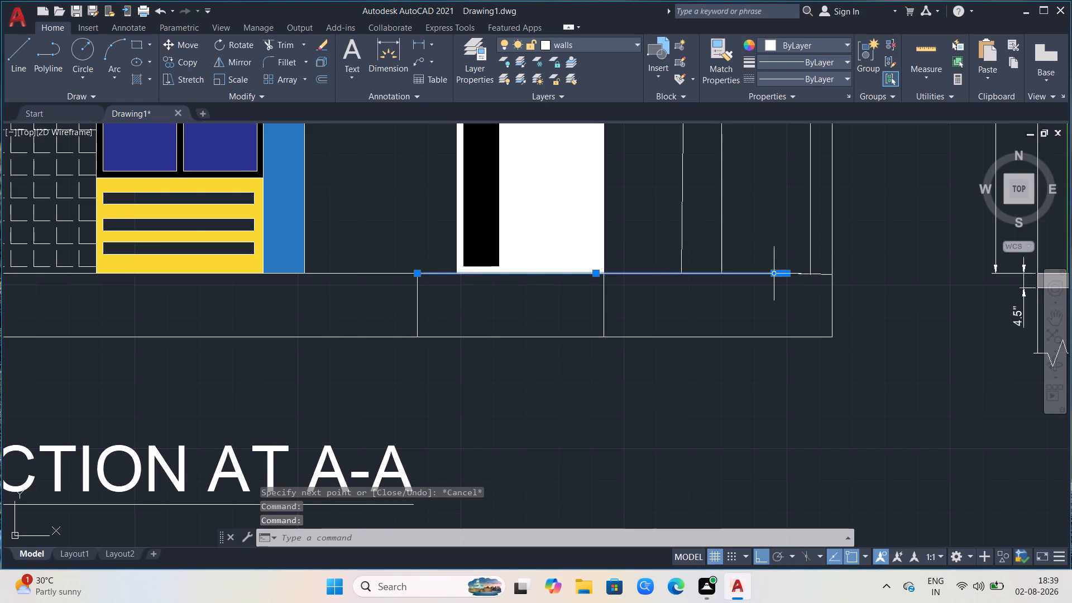
pyautogui.moveTo(776, 275); pyautogui.dragTo(594, 278)
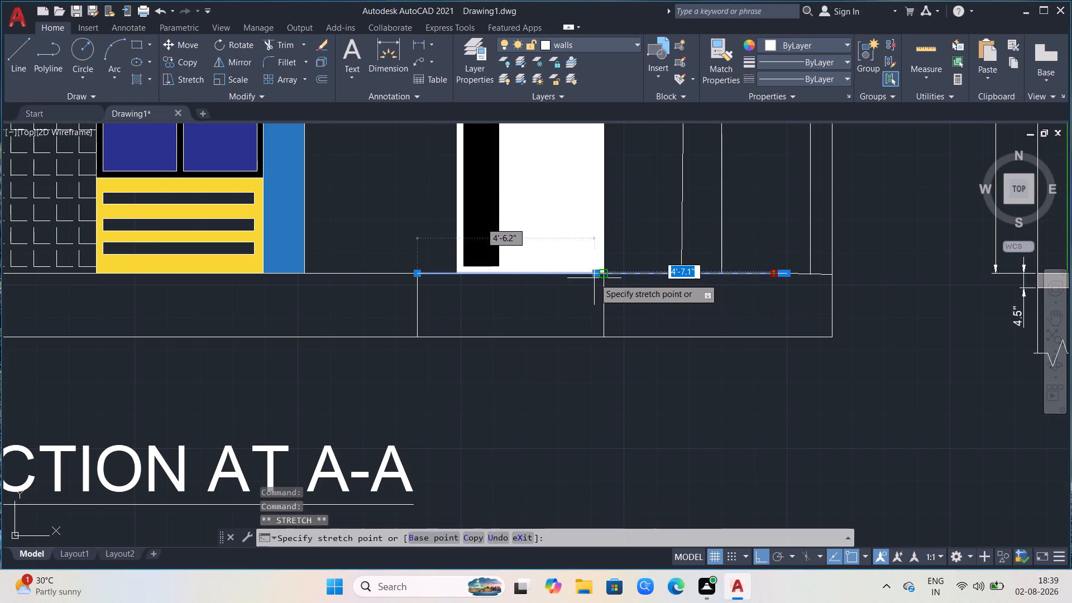
pyautogui.moveTo(594, 278); pyautogui.dragTo(595, 278)
pyautogui.click(598, 278)
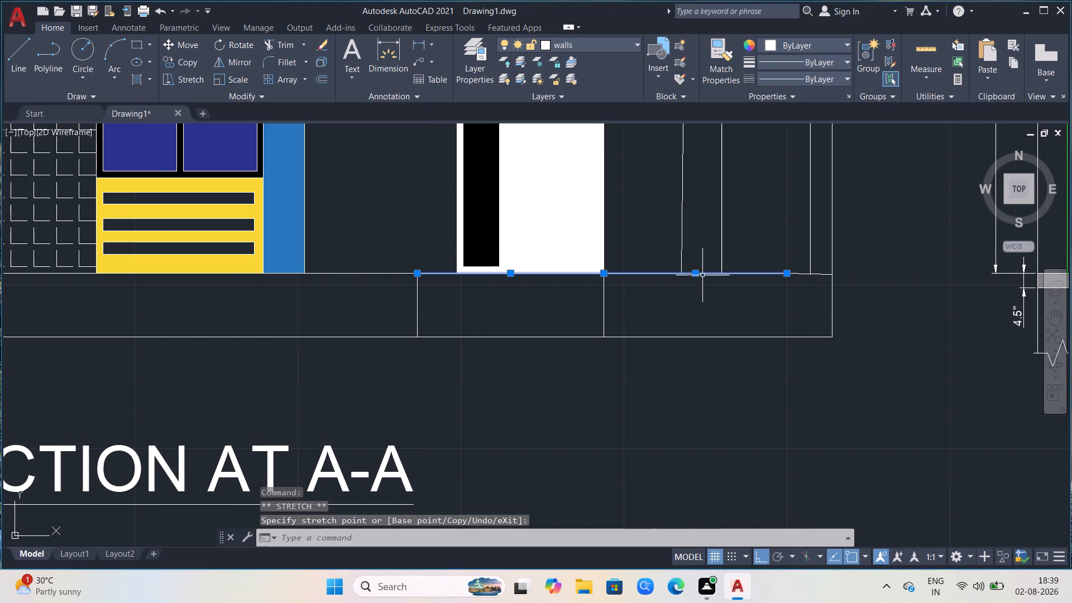
pyautogui.click(788, 273)
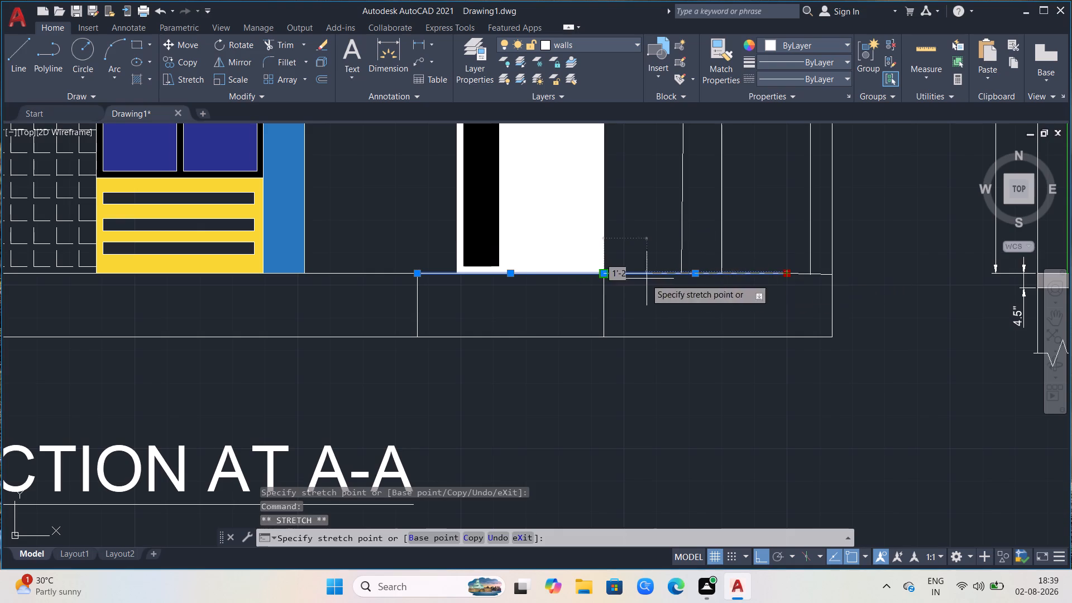
pyautogui.click(602, 279)
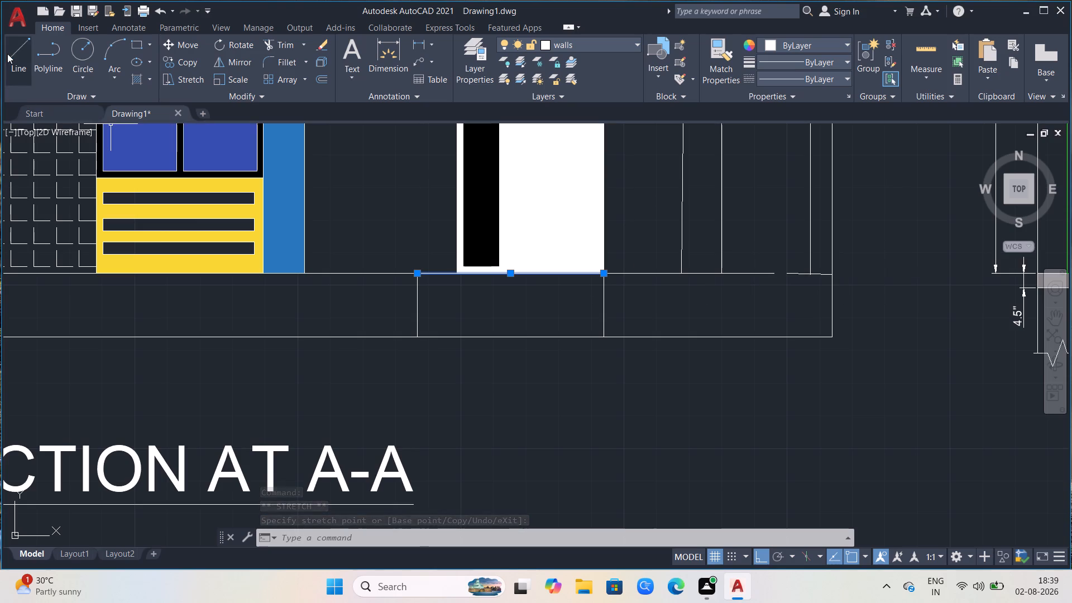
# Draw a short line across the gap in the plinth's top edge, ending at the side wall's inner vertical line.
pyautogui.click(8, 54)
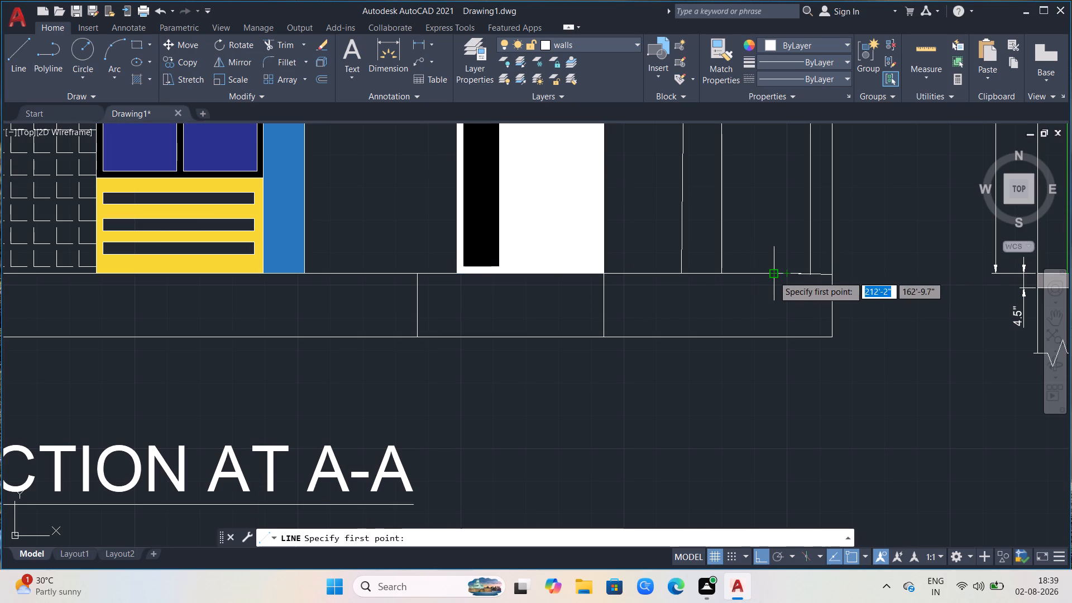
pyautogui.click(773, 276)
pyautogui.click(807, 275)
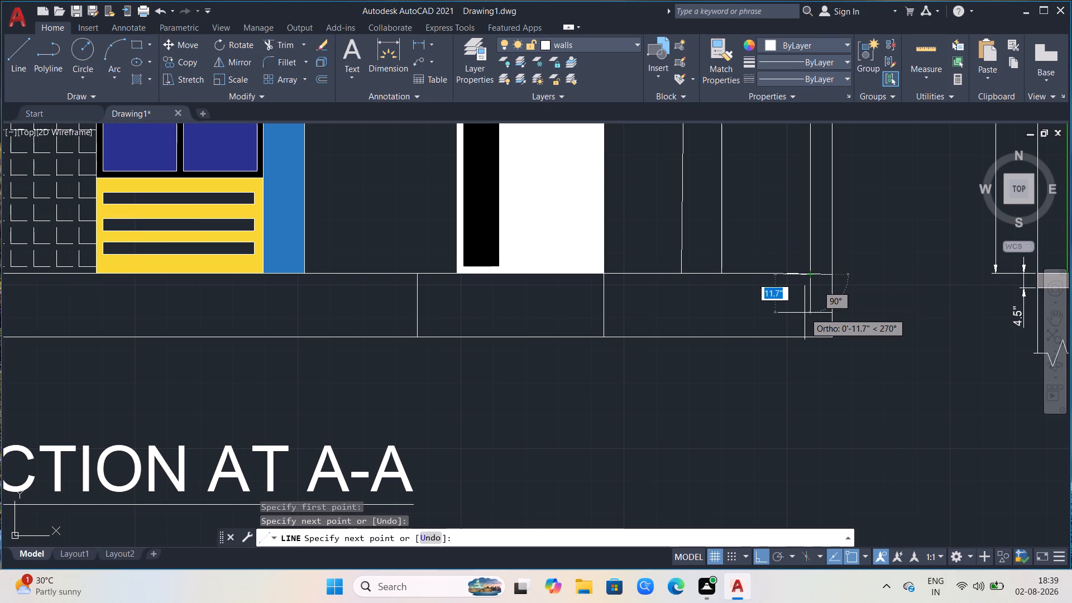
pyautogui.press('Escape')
# Erase the two short sloping line pieces on the plinth's top edge below the side wall.
pyautogui.scroll(-1, 661, 325)
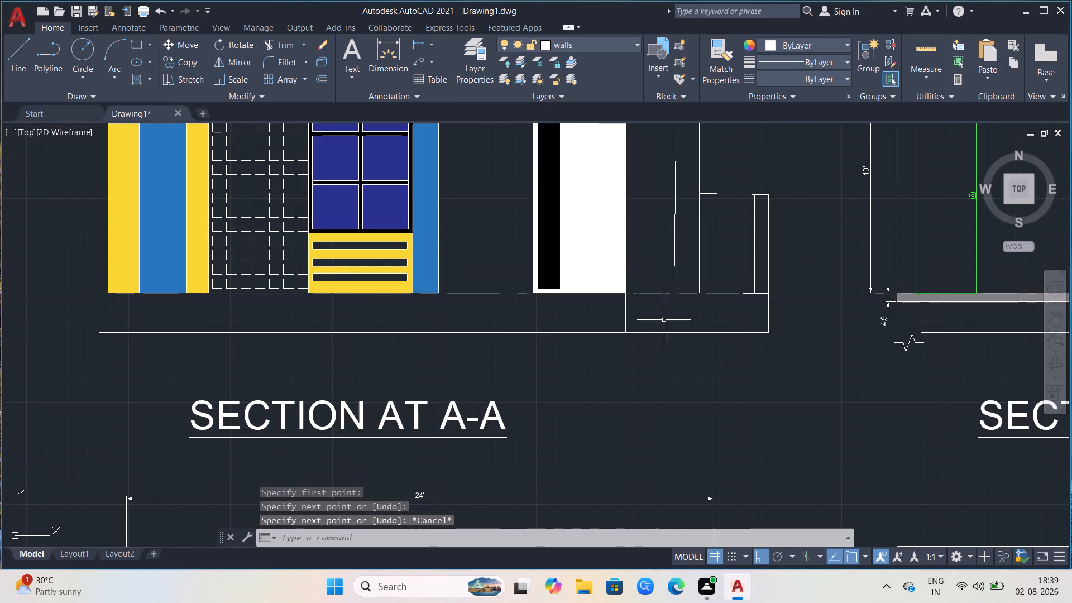
pyautogui.scroll(2, 785, 293)
pyautogui.click(695, 292)
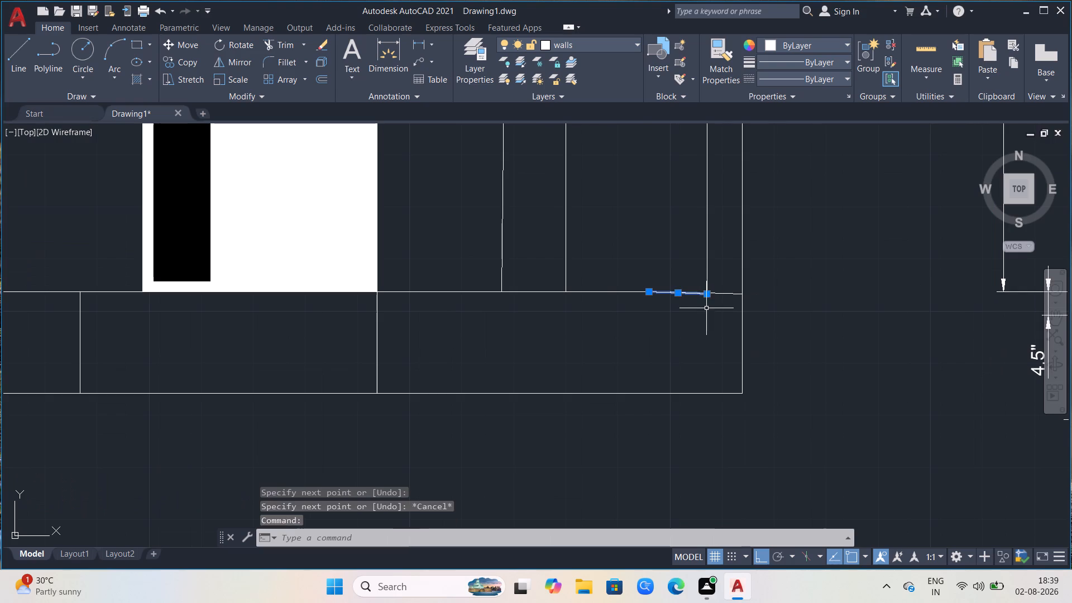
pyautogui.press('Delete')
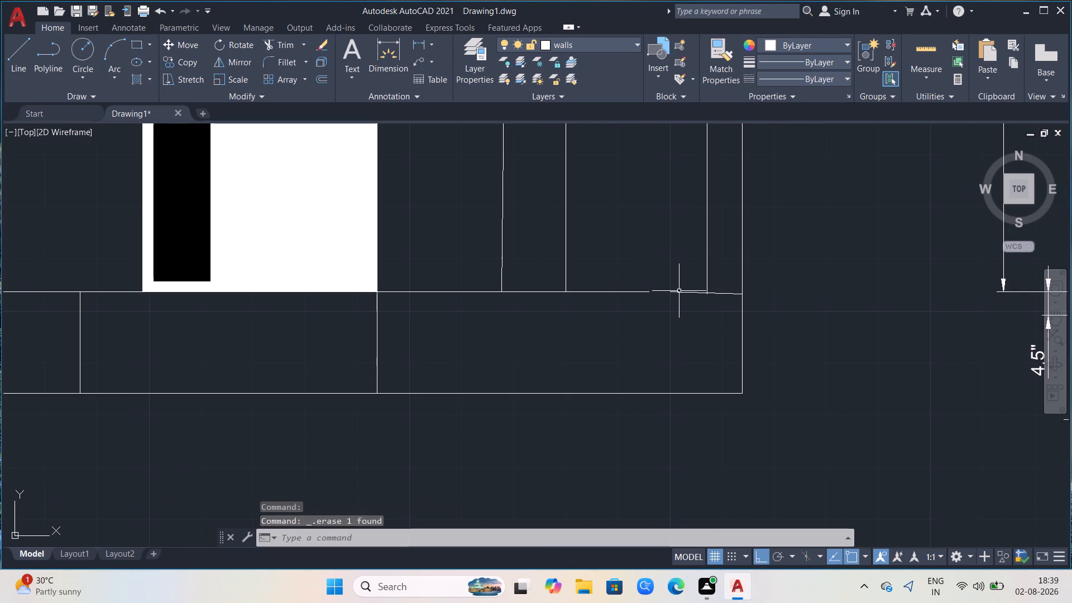
pyautogui.click(679, 291)
pyautogui.press('Delete')
# Draw a line about 1'-5.9" long from the open end of the plinth's top edge to the side wall's outer corner.
pyautogui.click(12, 46)
pyautogui.click(647, 291)
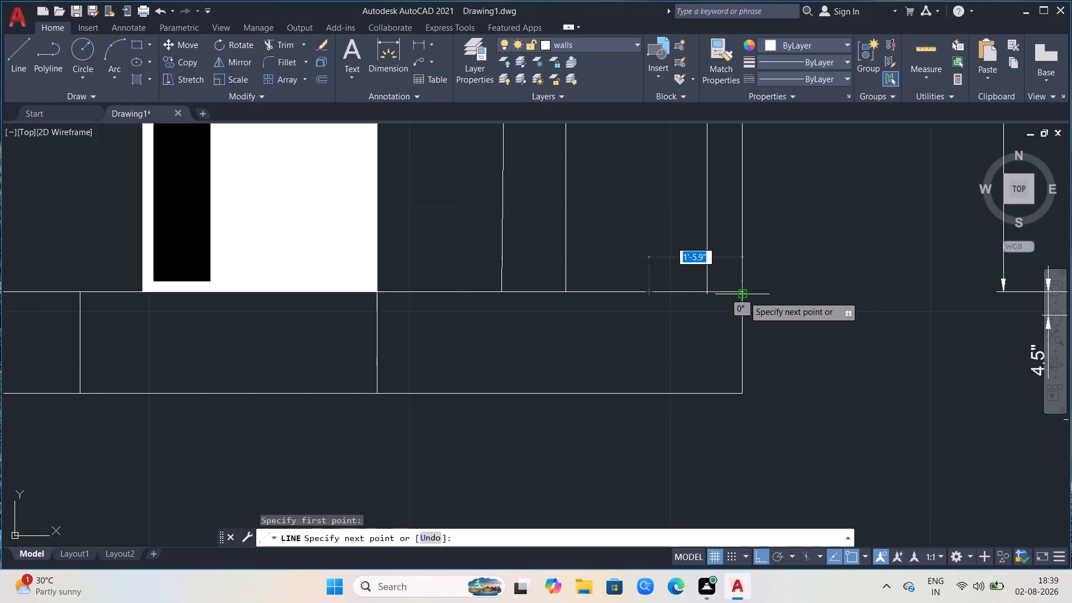
pyautogui.click(746, 293)
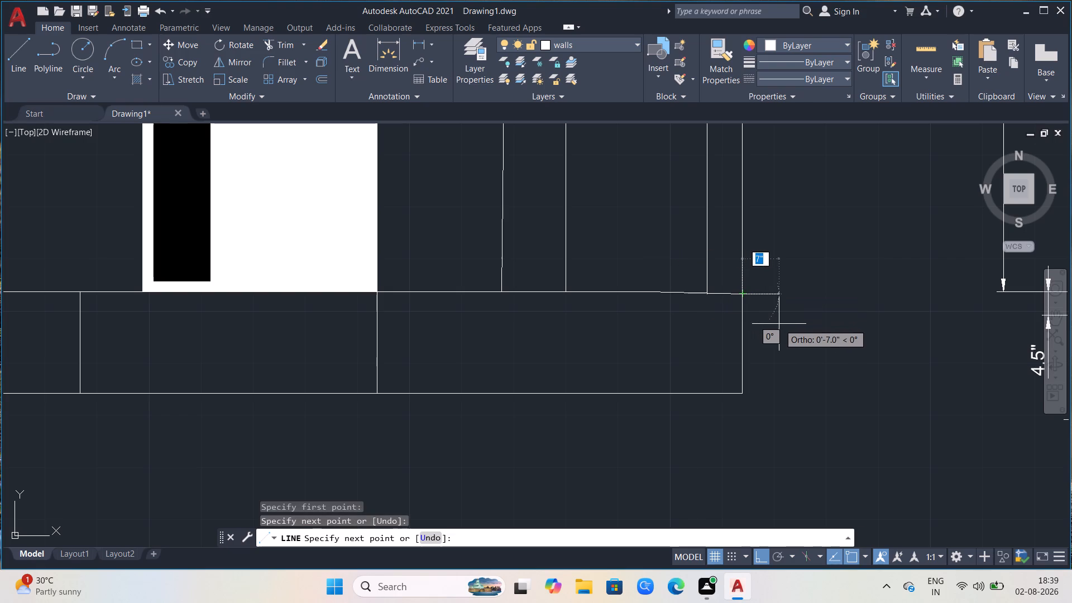
pyautogui.press('Escape')
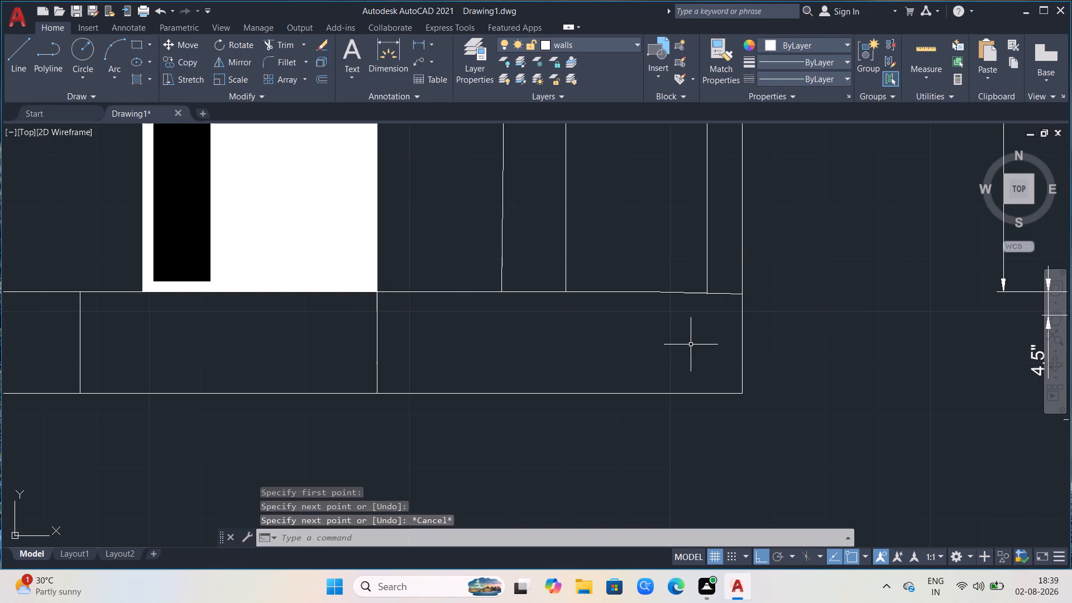
# Copy the entrance step's top line from its outer corner, placing the copies along the step's side edge.
pyautogui.scroll(-1, 691, 344)
pyautogui.scroll(-1, 804, 343)
pyautogui.scroll(1, 526, 328)
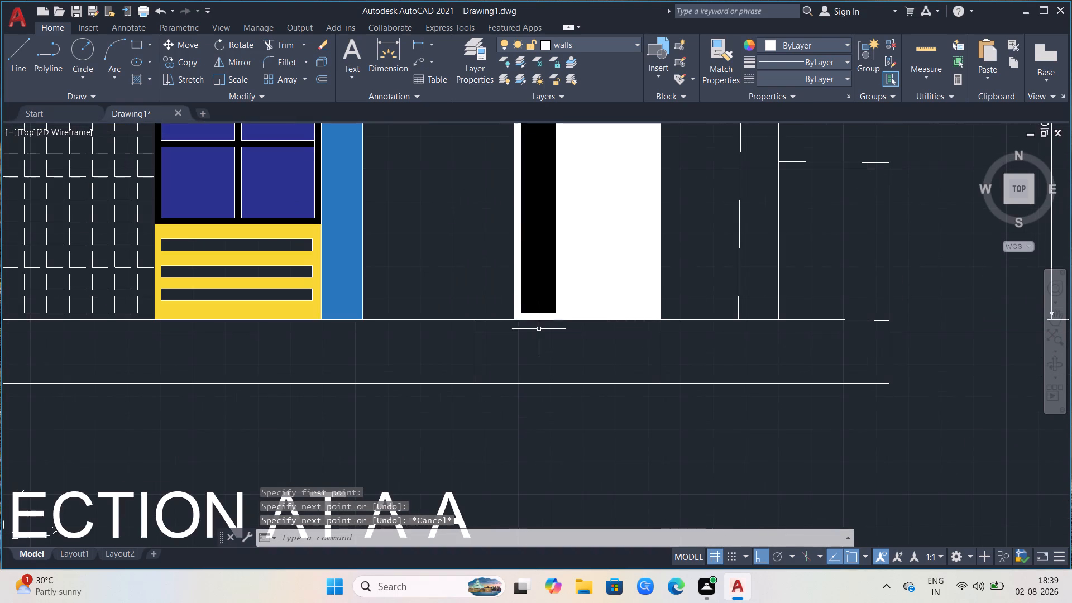
pyautogui.click(518, 320)
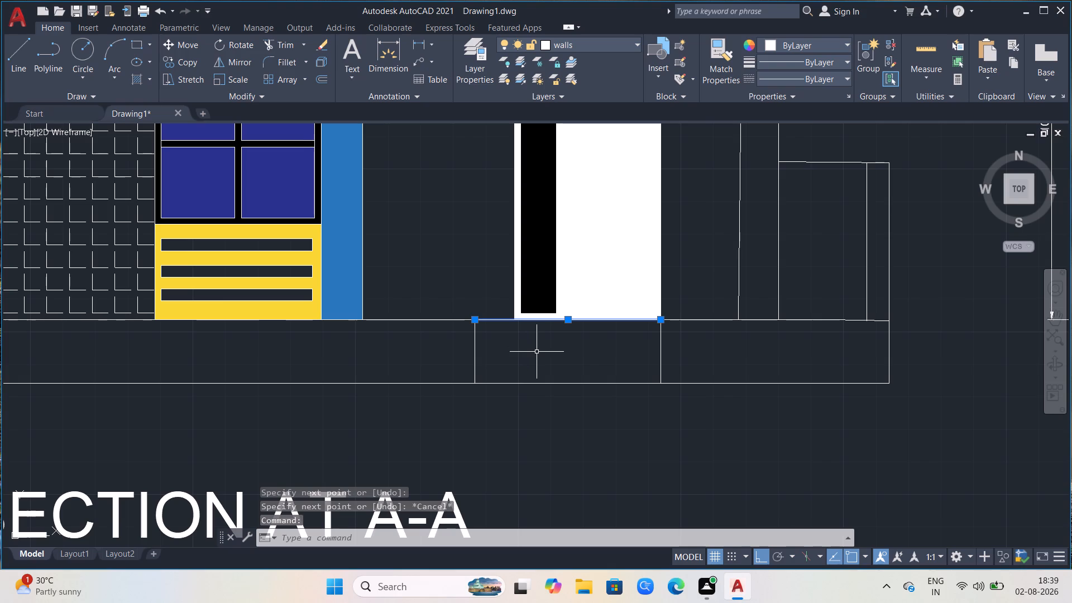
pyautogui.press('c')
pyautogui.press('o')
pyautogui.press('Return')
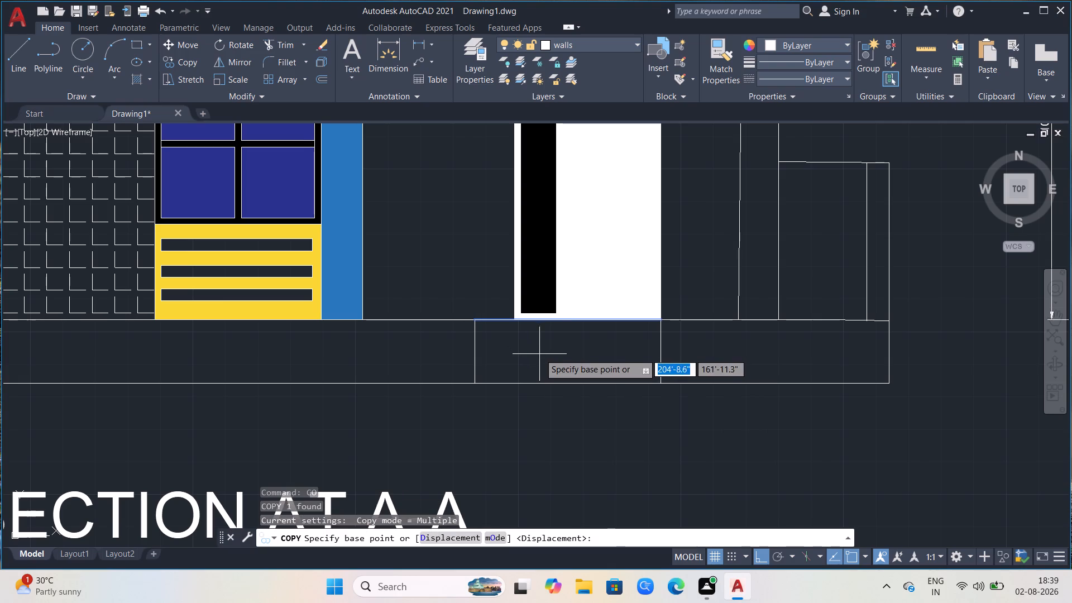
pyautogui.click(481, 320)
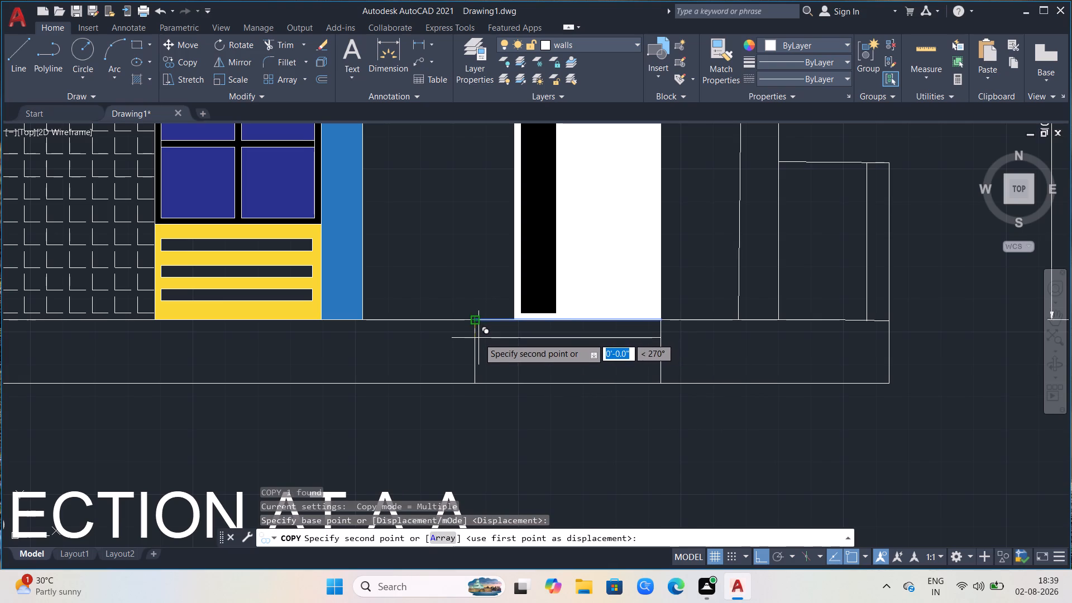
pyautogui.click(478, 338)
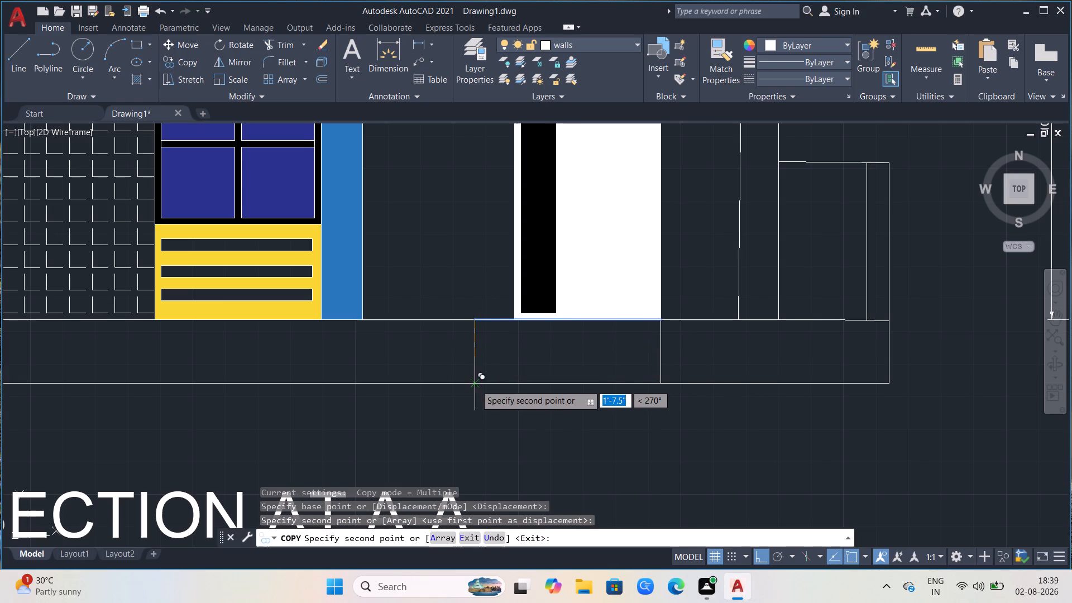
pyautogui.click(480, 350)
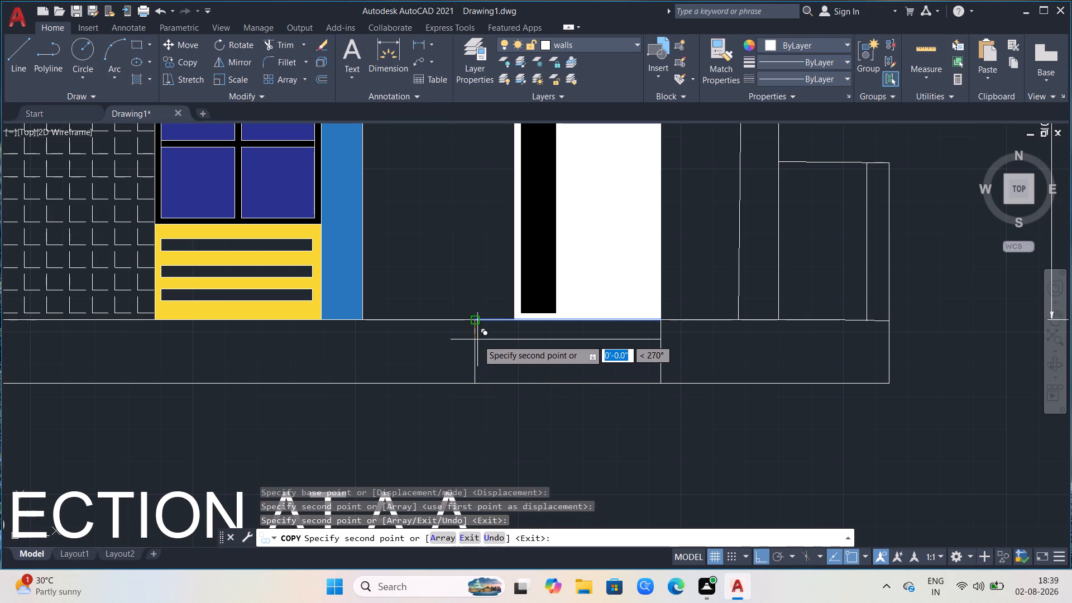
pyautogui.click(477, 339)
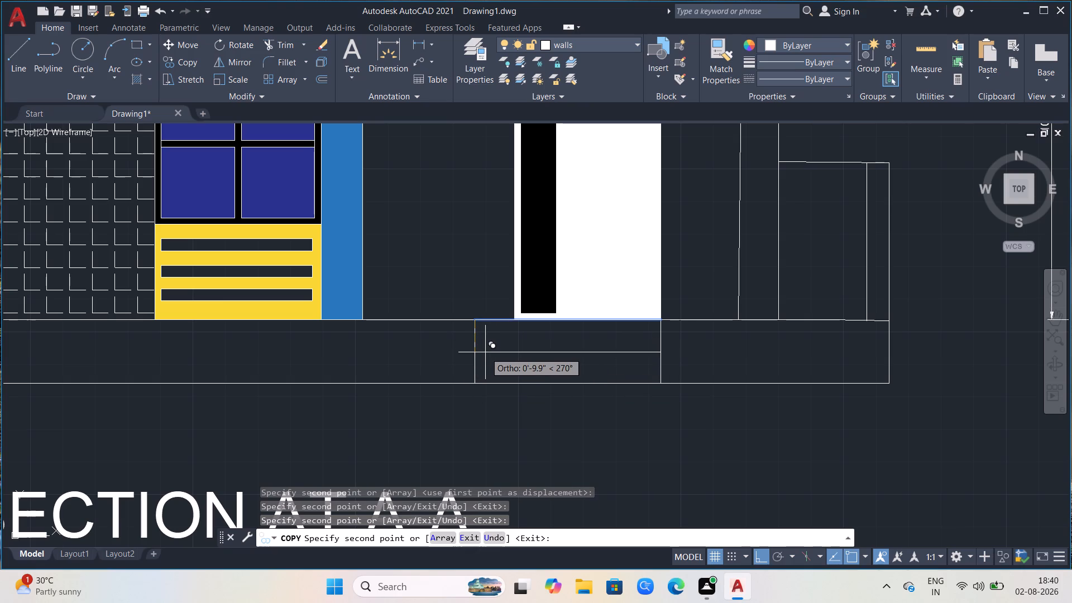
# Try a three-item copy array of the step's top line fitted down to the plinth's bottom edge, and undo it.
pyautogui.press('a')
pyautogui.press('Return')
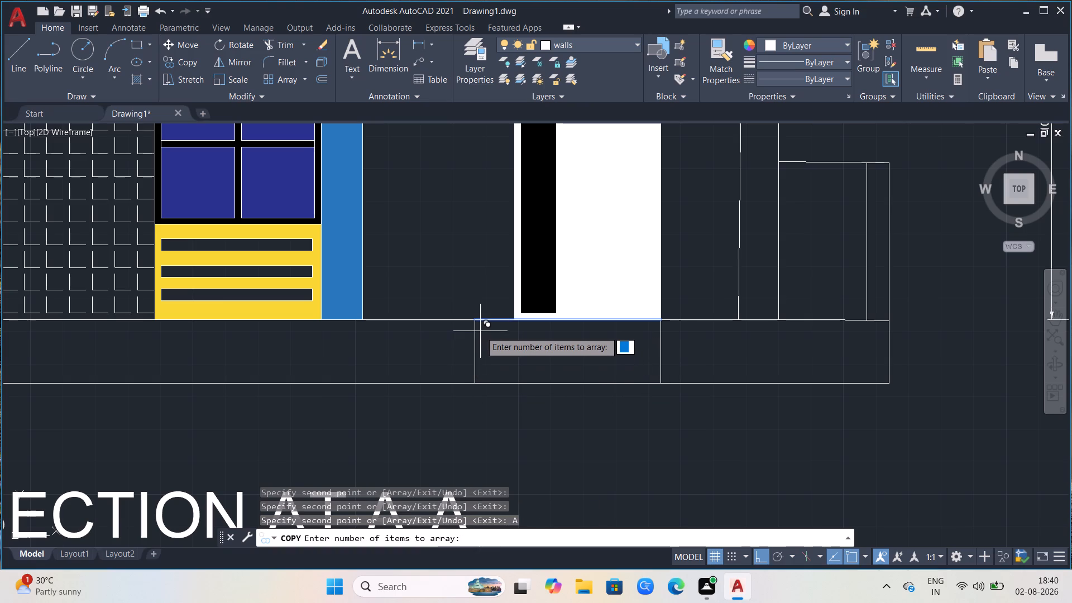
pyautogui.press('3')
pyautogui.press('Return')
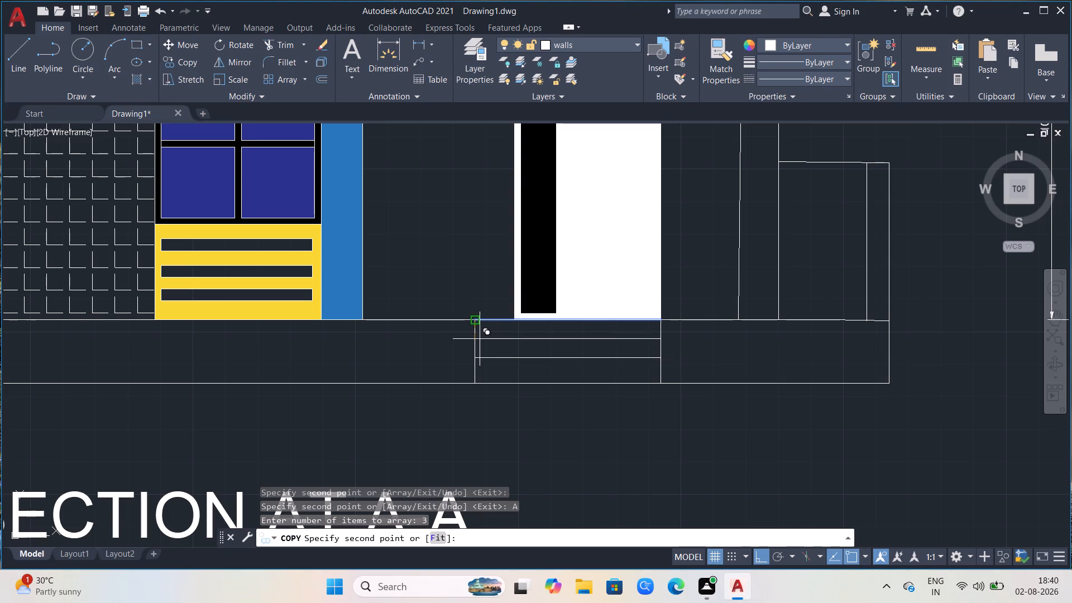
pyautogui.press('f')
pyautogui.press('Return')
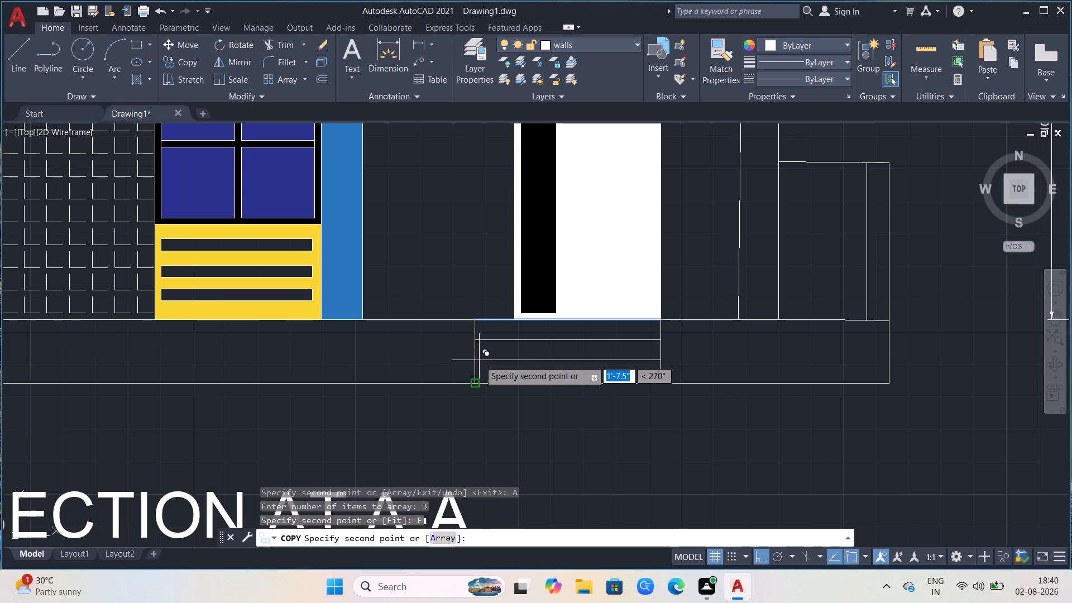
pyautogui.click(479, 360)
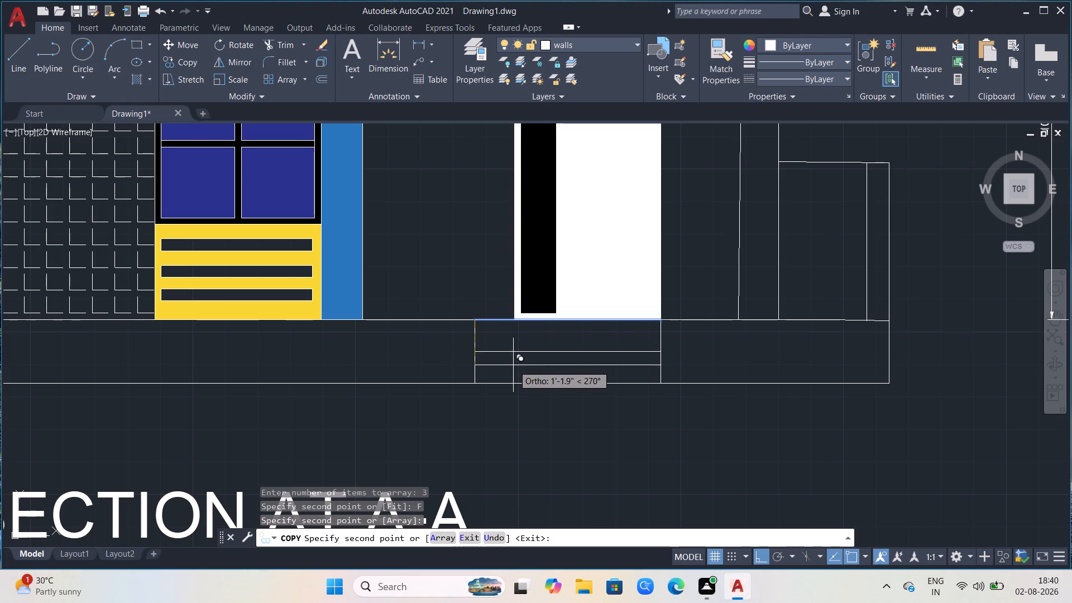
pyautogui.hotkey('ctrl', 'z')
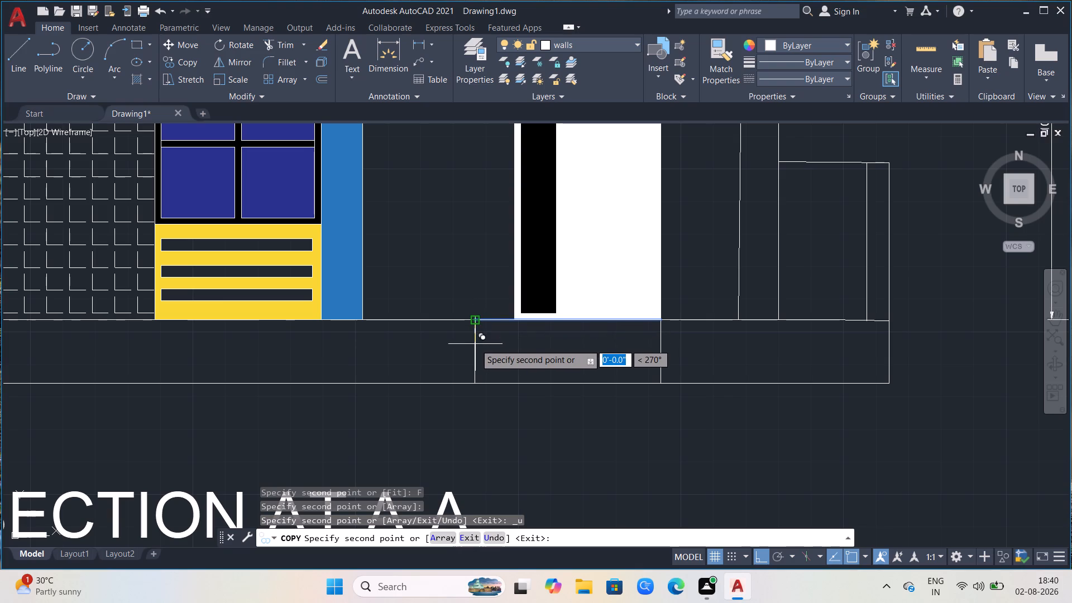
# Array the step's top line as four items fitted down to the plinth's bottom edge to form the entrance step lines.
pyautogui.click(475, 344)
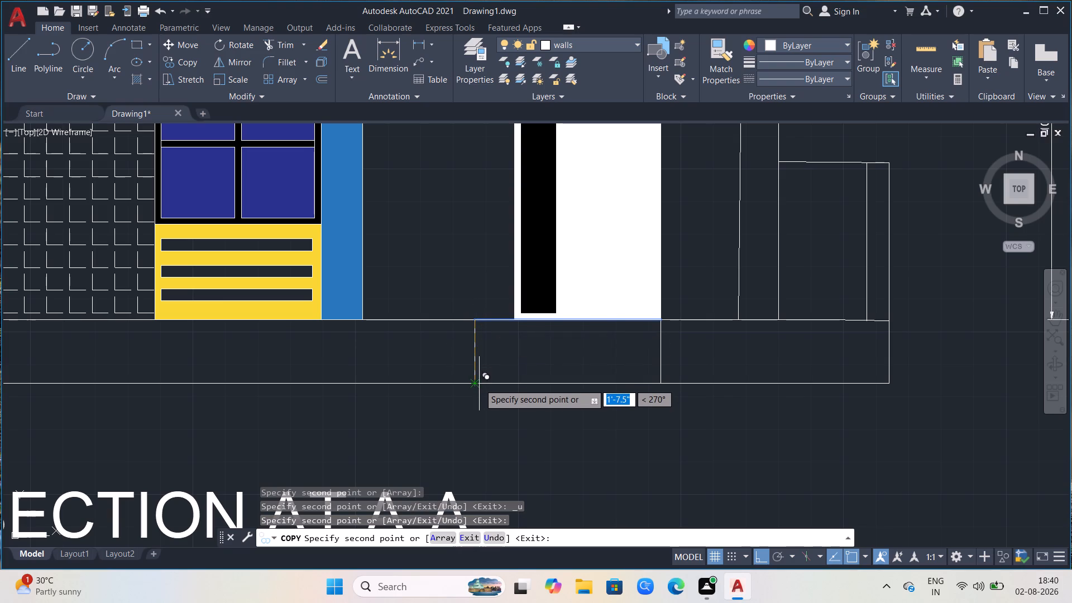
pyautogui.click(473, 363)
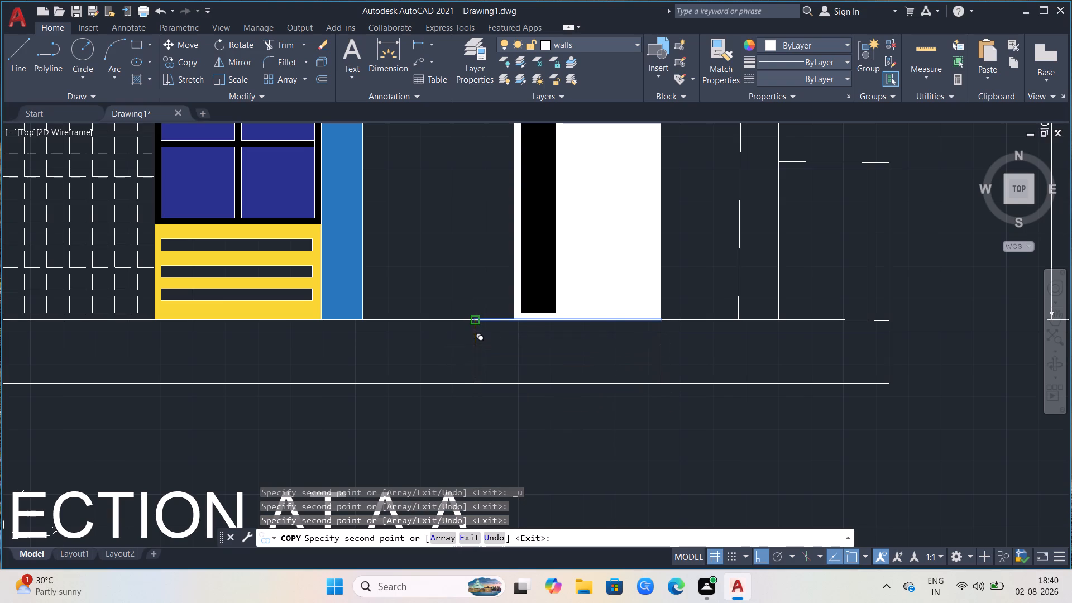
pyautogui.press('a')
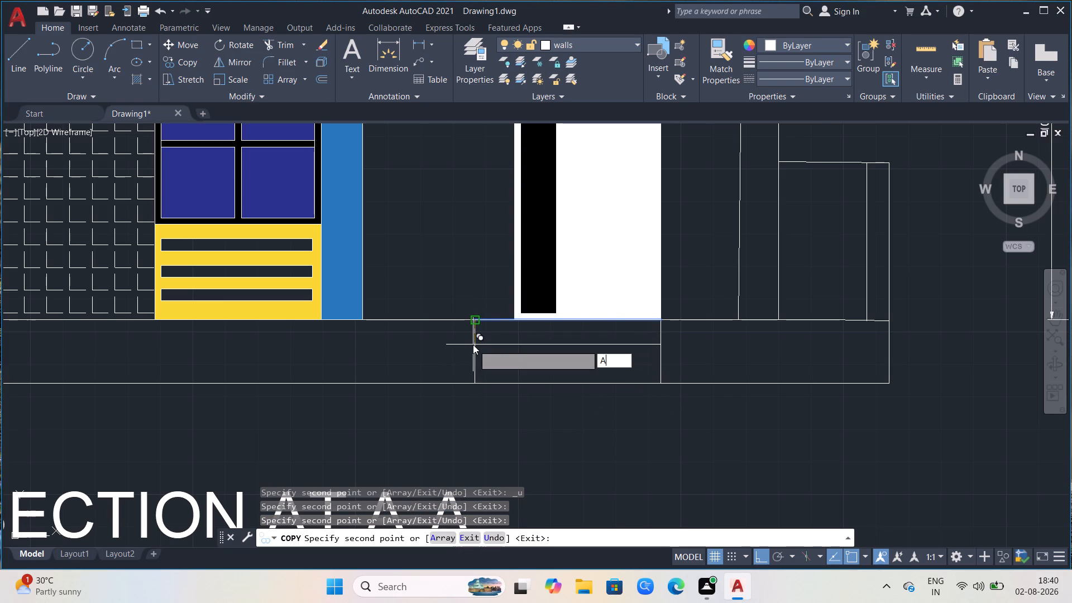
pyautogui.press('Return')
pyautogui.press('4')
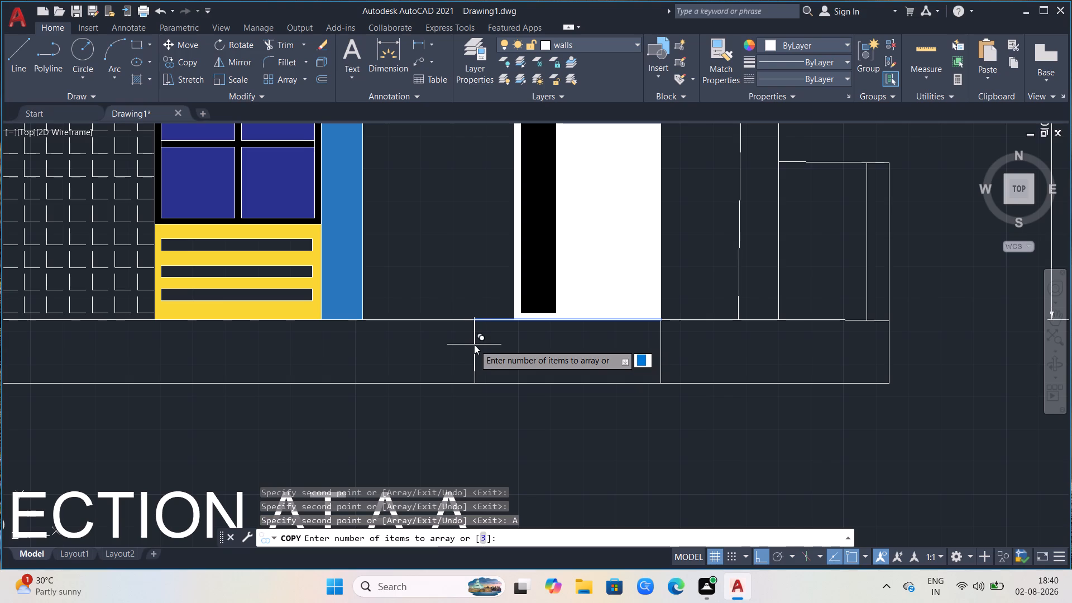
pyautogui.press('Return')
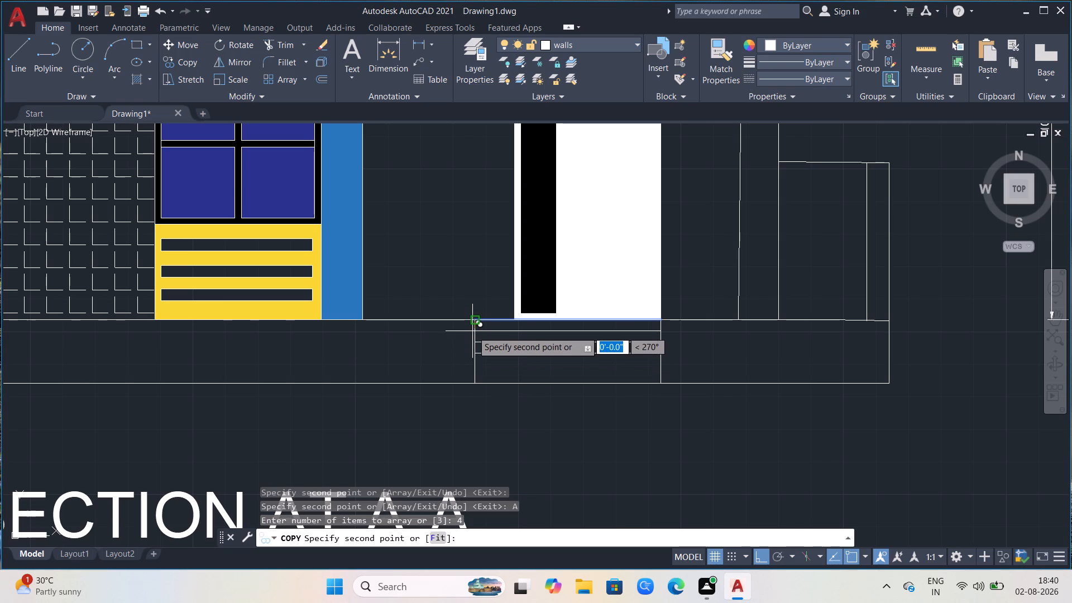
pyautogui.press('f')
pyautogui.press('Return')
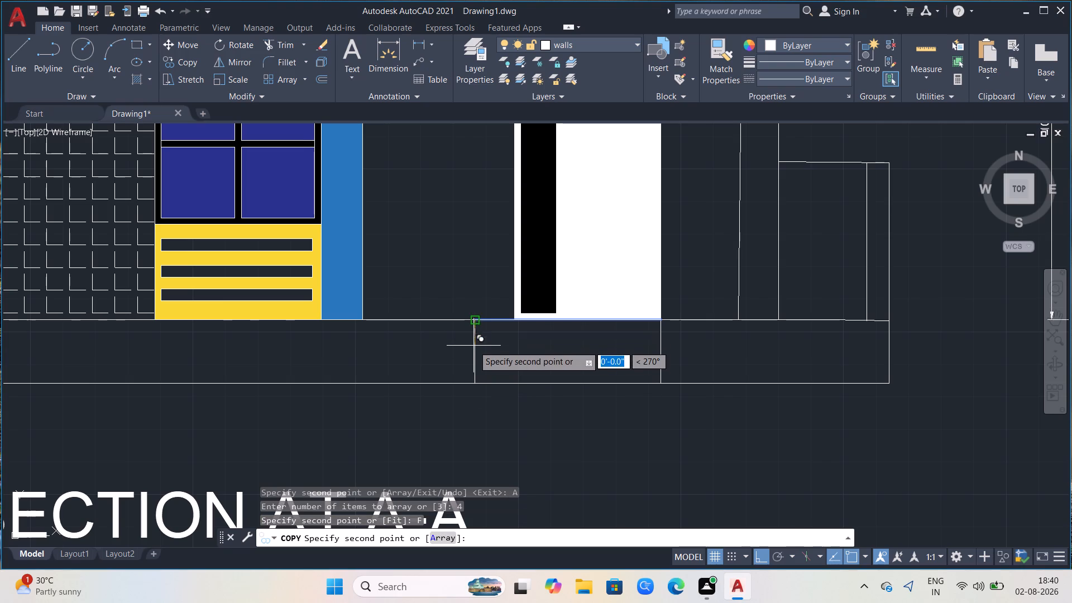
pyautogui.click(473, 381)
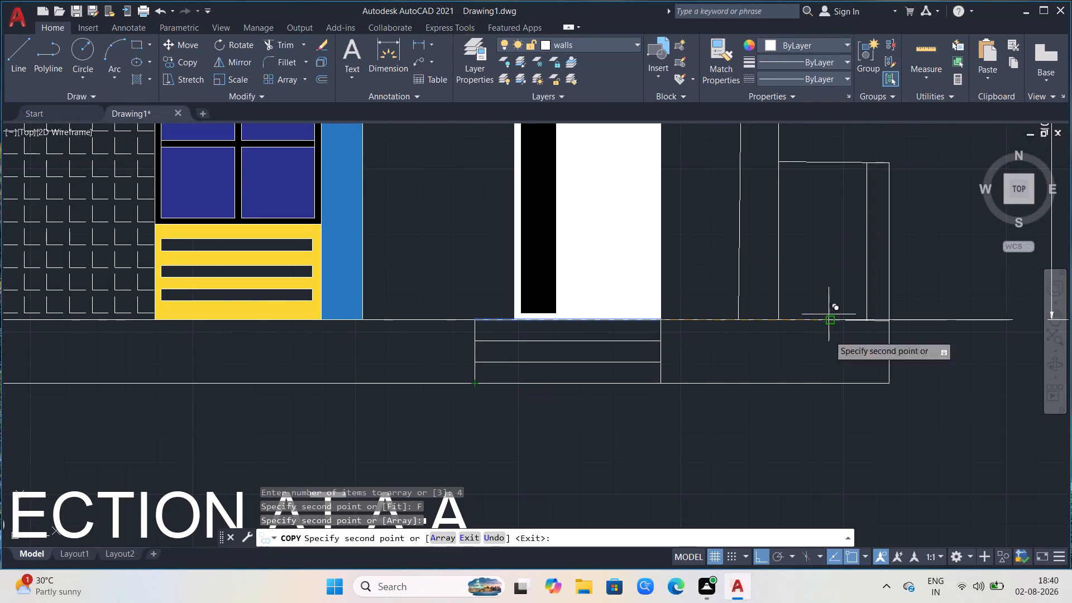
pyautogui.press('Escape')
# Hatch the plinth areas on both sides of the entrance steps with the ANSI32 pattern at scale 1.
pyautogui.scroll(-2, 812, 394)
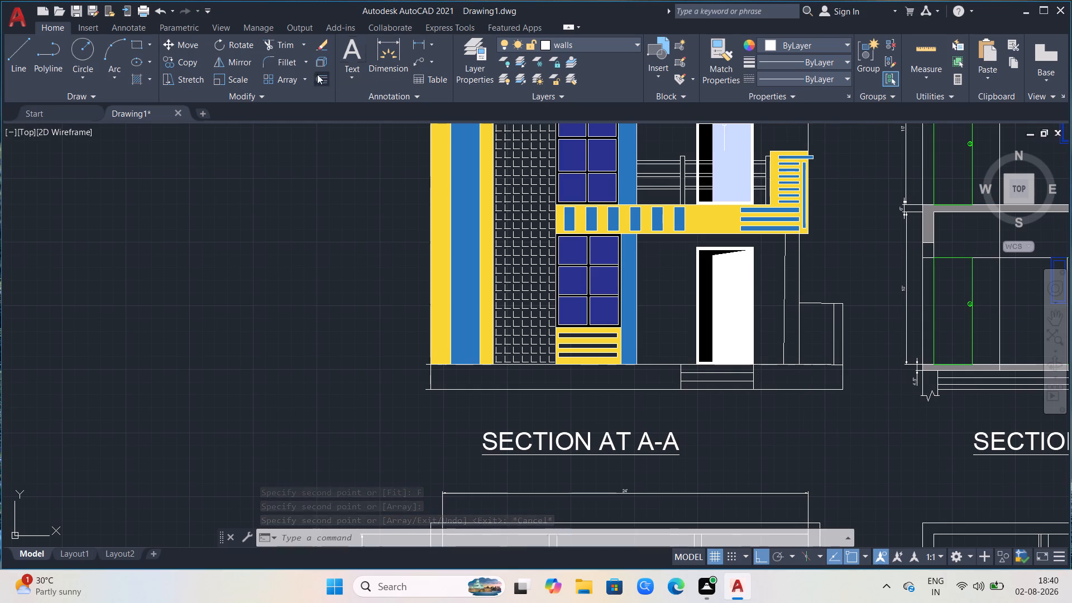
pyautogui.click(134, 75)
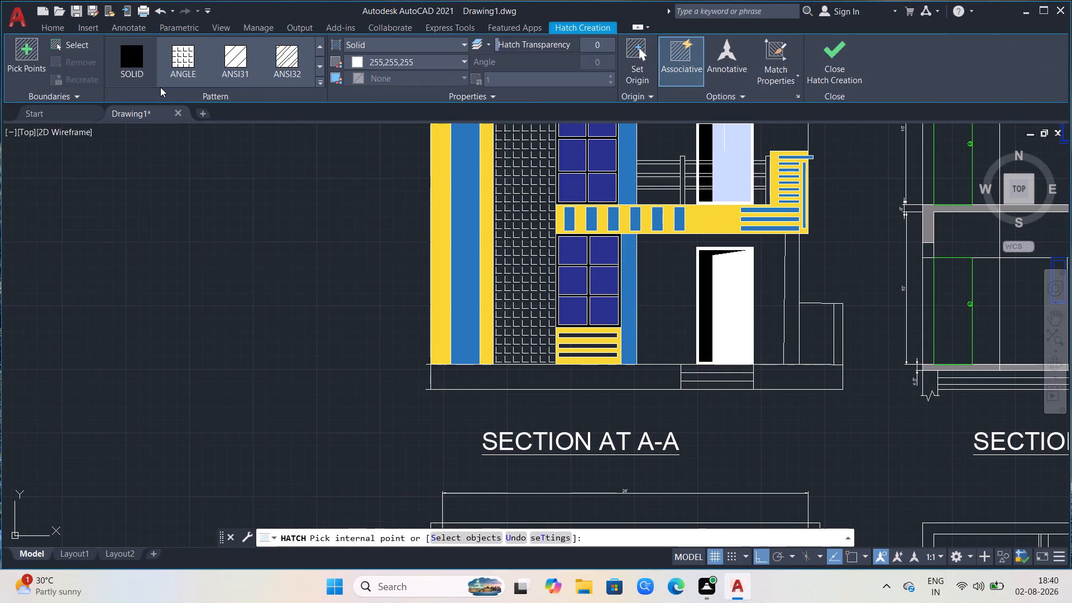
pyautogui.click(320, 84)
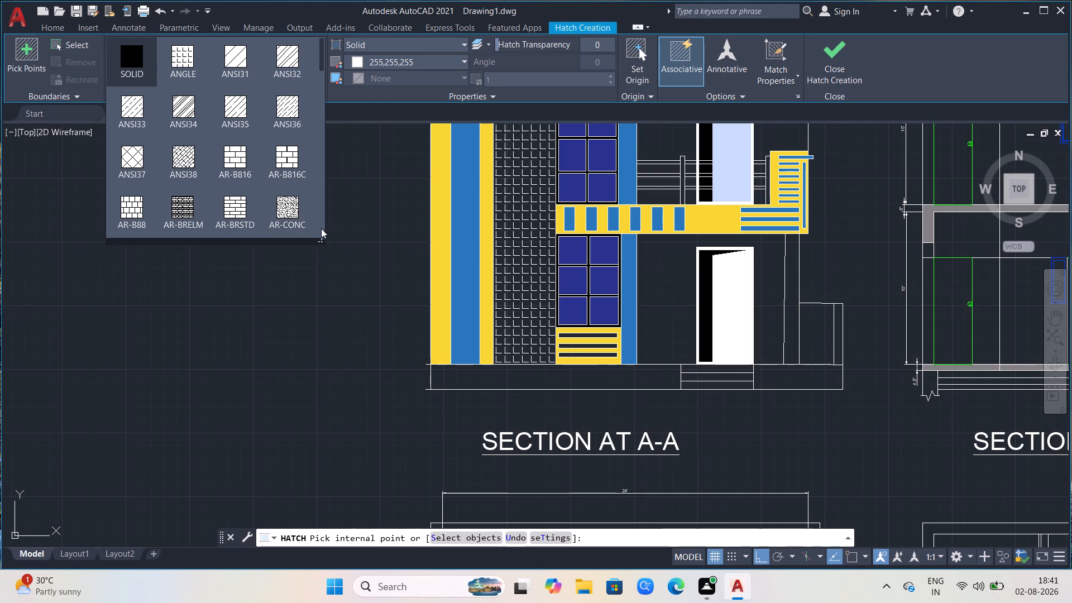
pyautogui.scroll(-2, 319, 231)
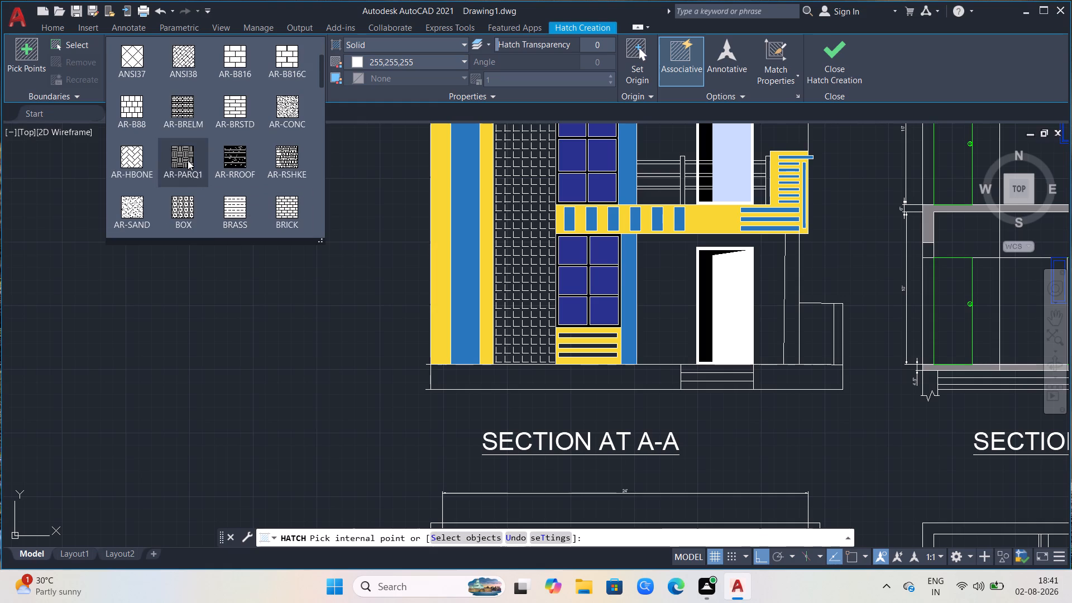
pyautogui.scroll(-1, 188, 160)
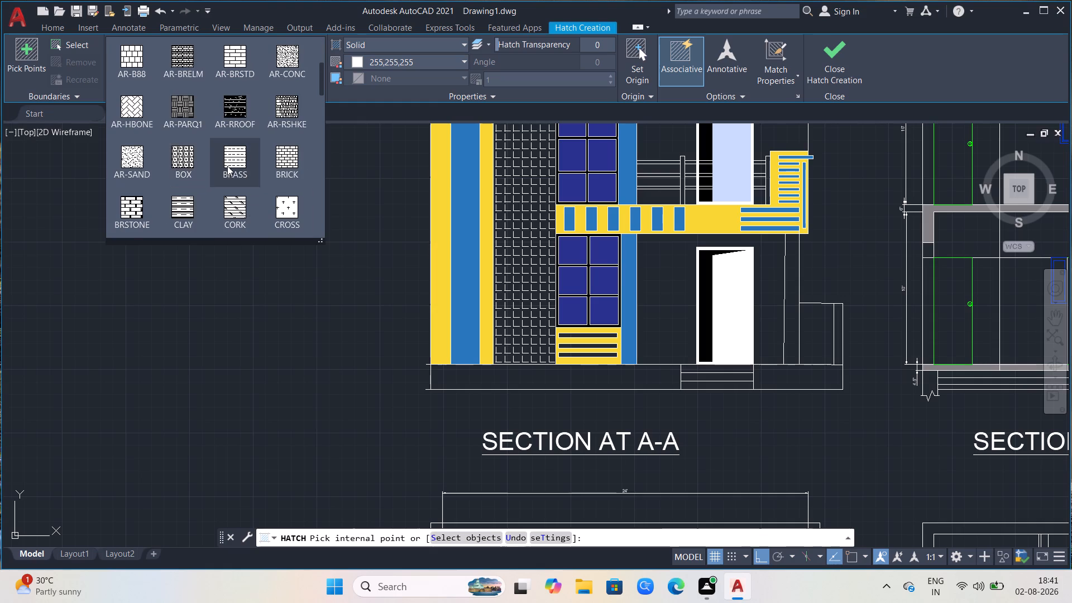
pyautogui.scroll(-1, 262, 131)
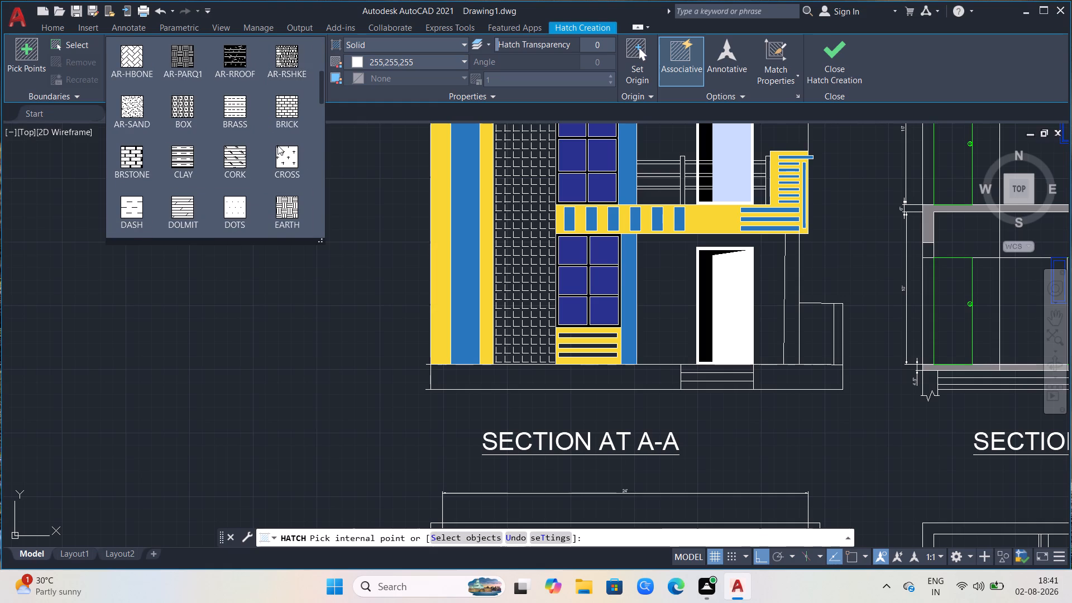
pyautogui.scroll(-1, 281, 141)
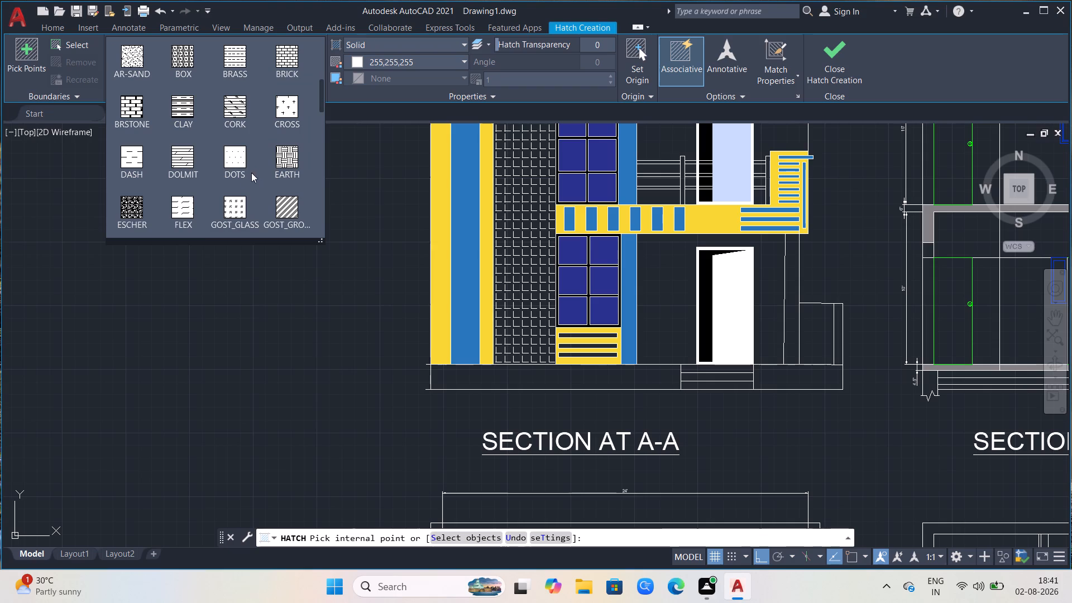
pyautogui.scroll(-1, 199, 192)
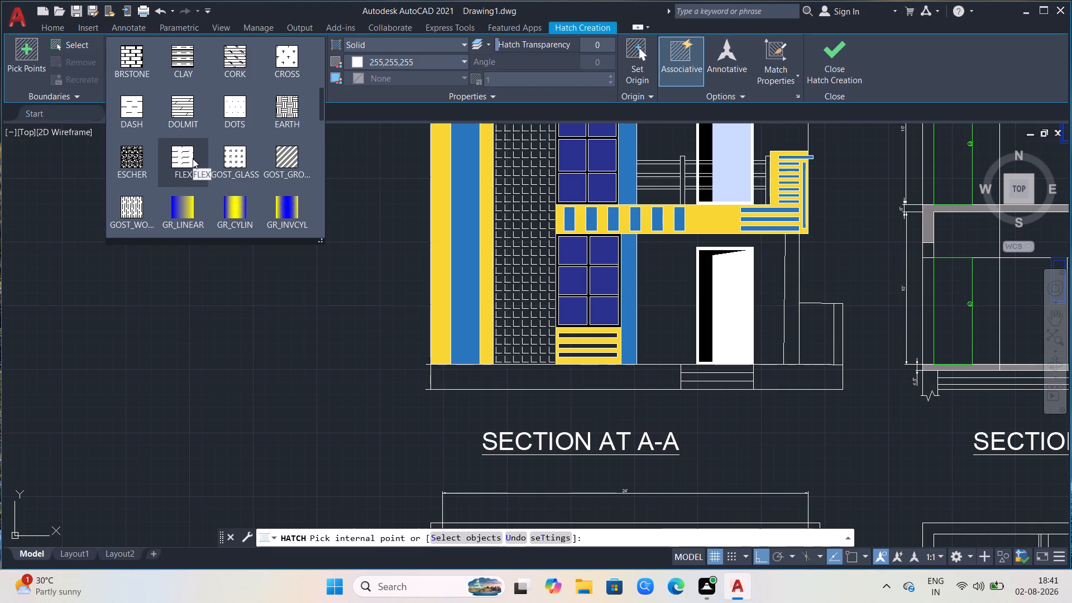
pyautogui.scroll(-1, 239, 156)
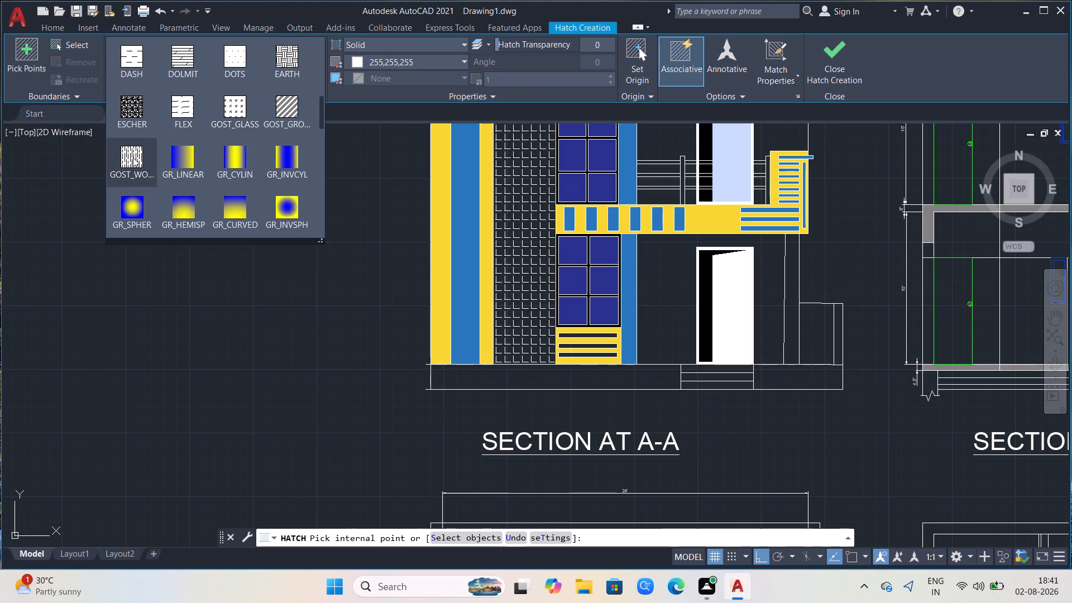
pyautogui.scroll(-2, 282, 118)
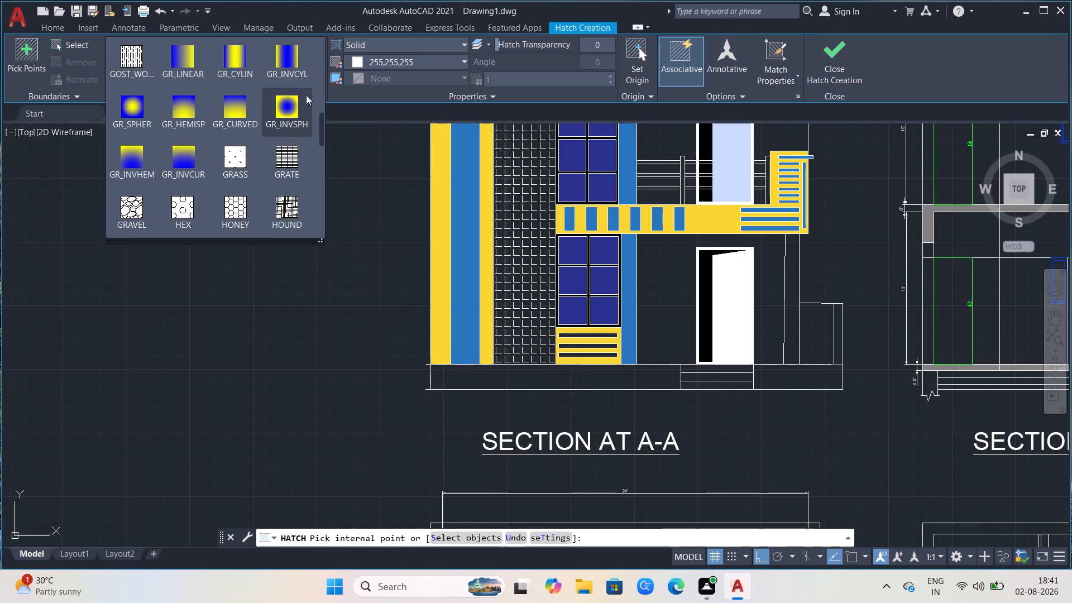
pyautogui.scroll(3, 304, 79)
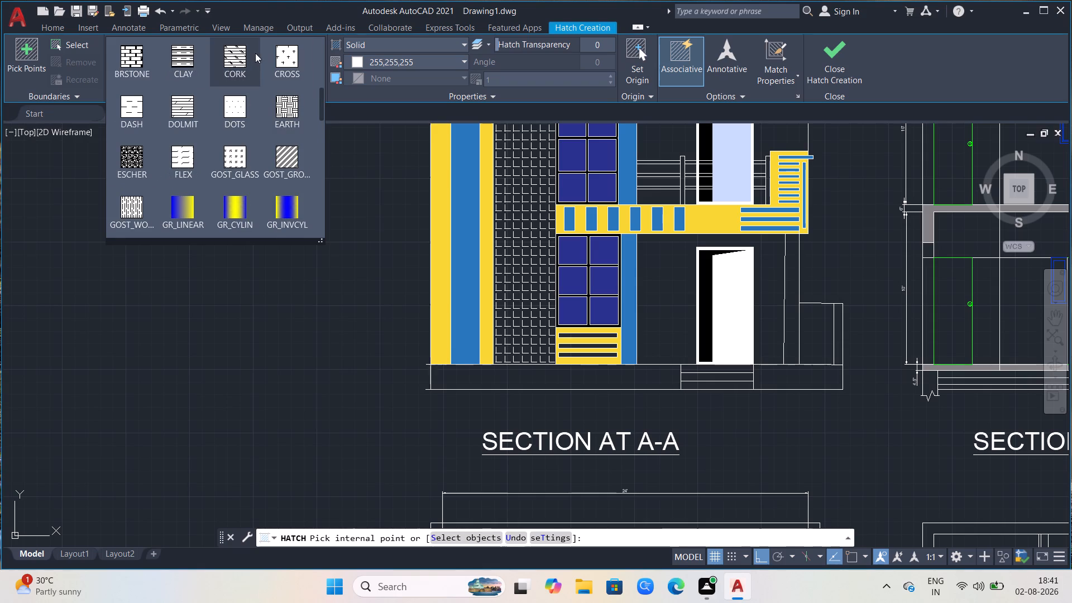
pyautogui.scroll(3, 293, 56)
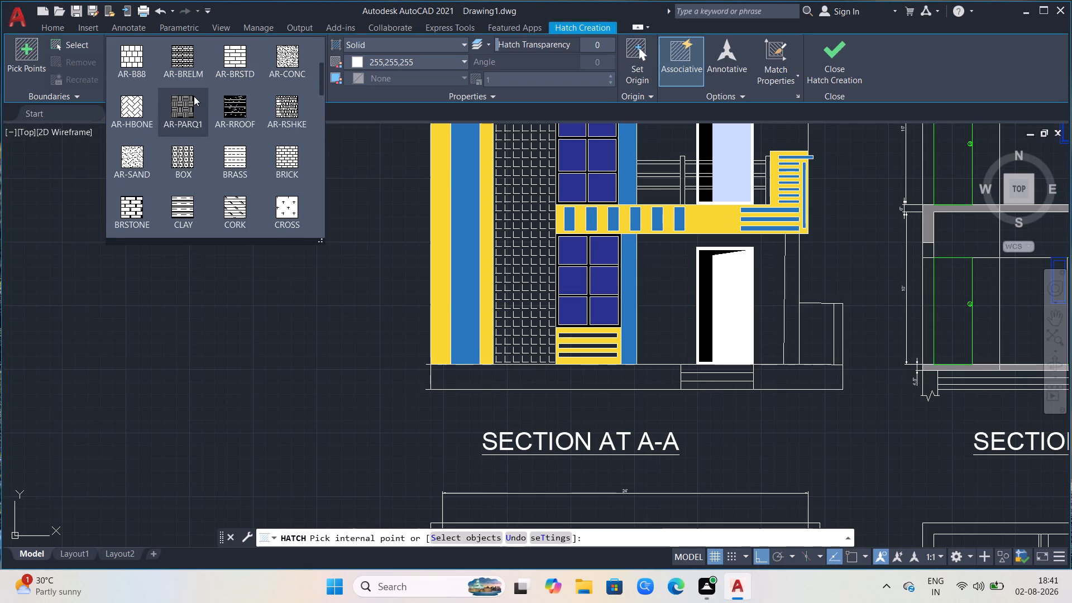
pyautogui.scroll(1, 283, 116)
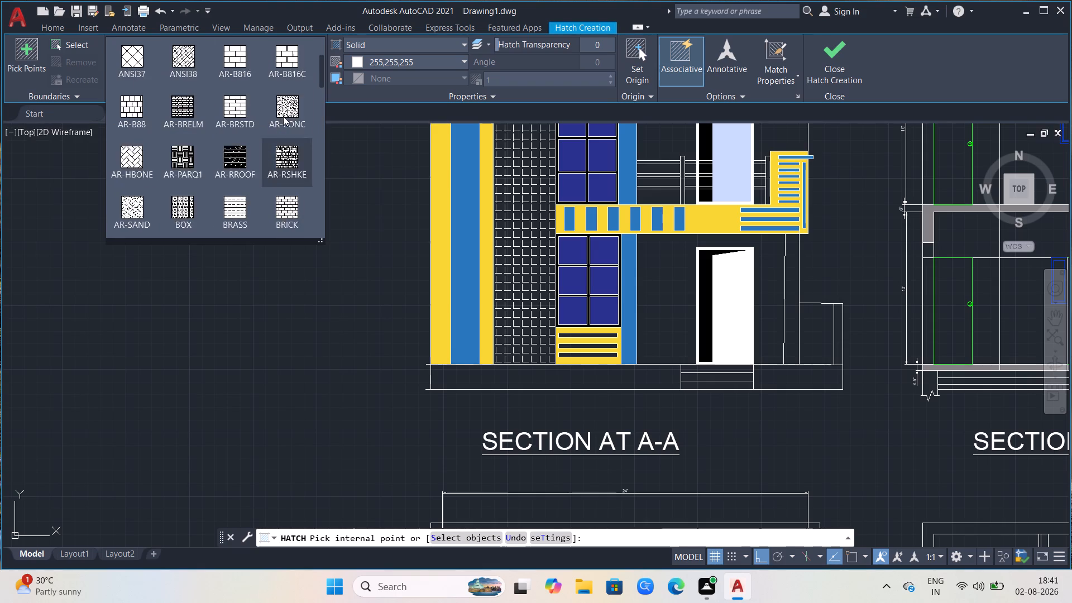
pyautogui.scroll(3, 283, 116)
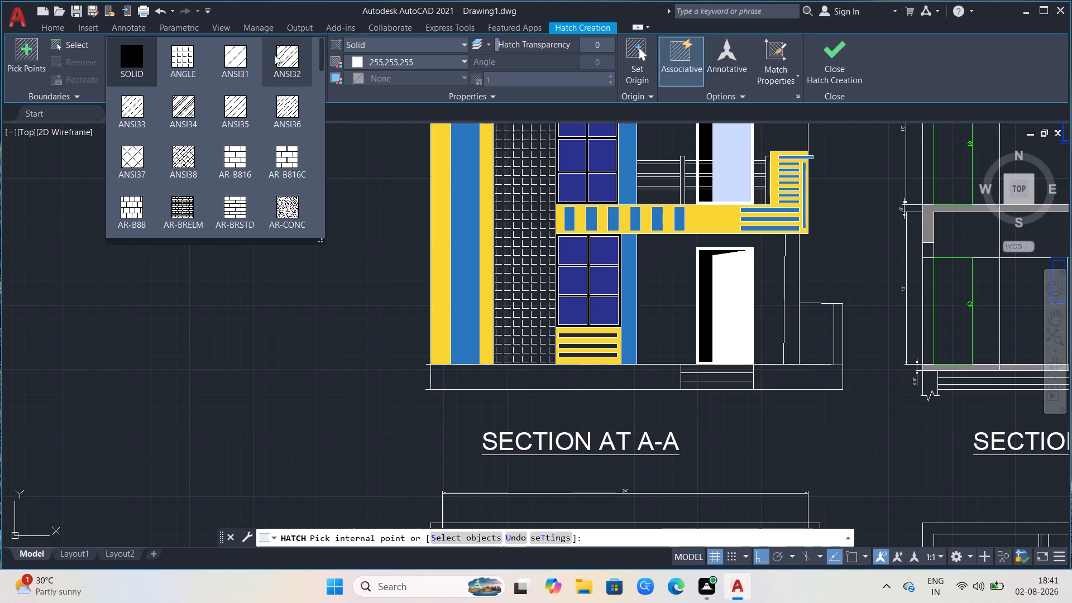
pyautogui.click(284, 59)
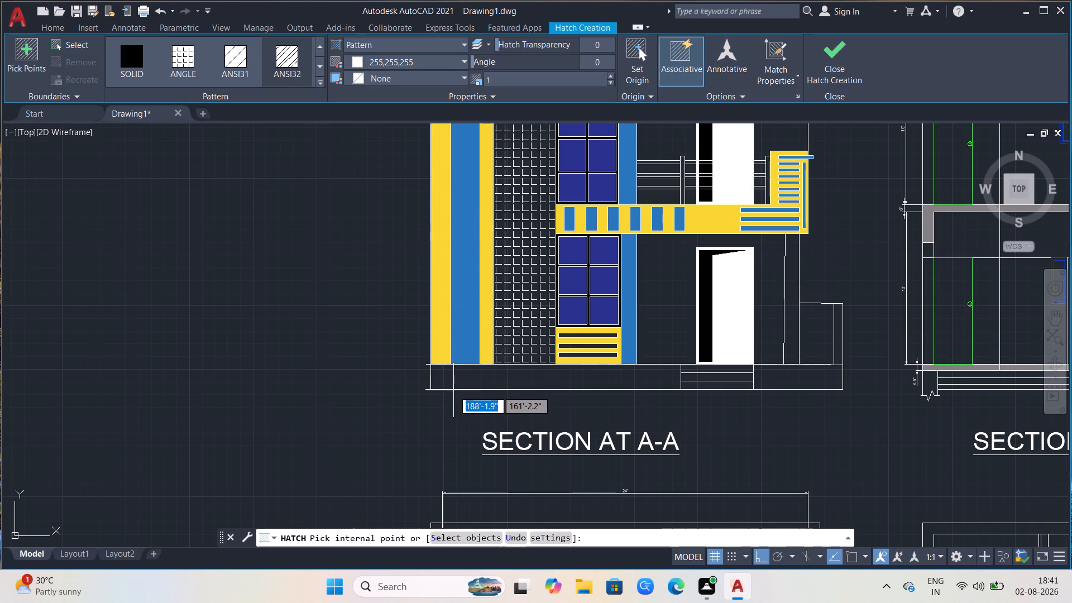
pyautogui.click(453, 377)
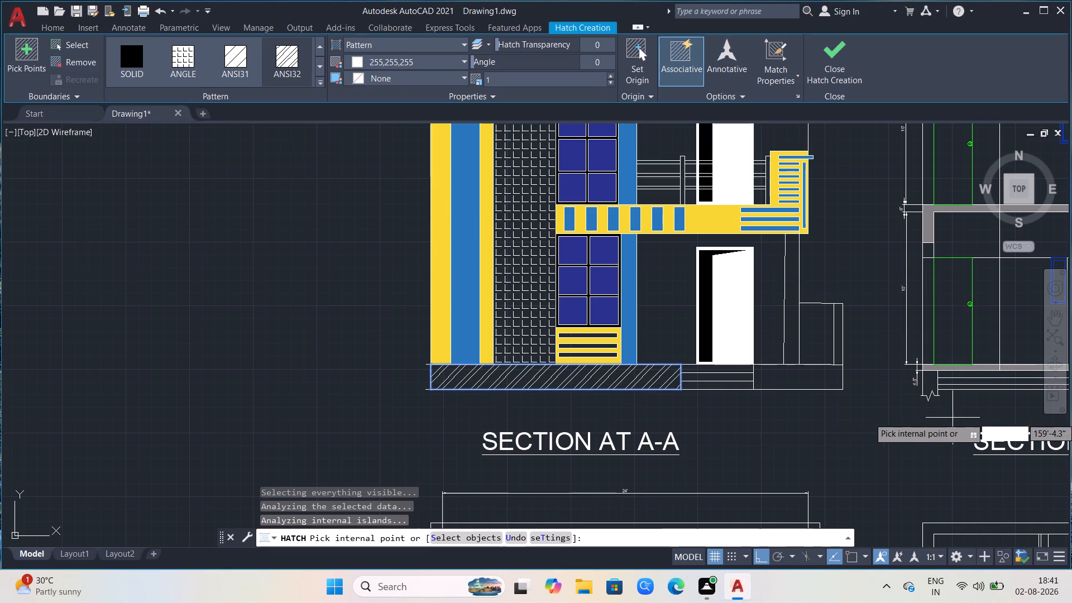
pyautogui.click(788, 382)
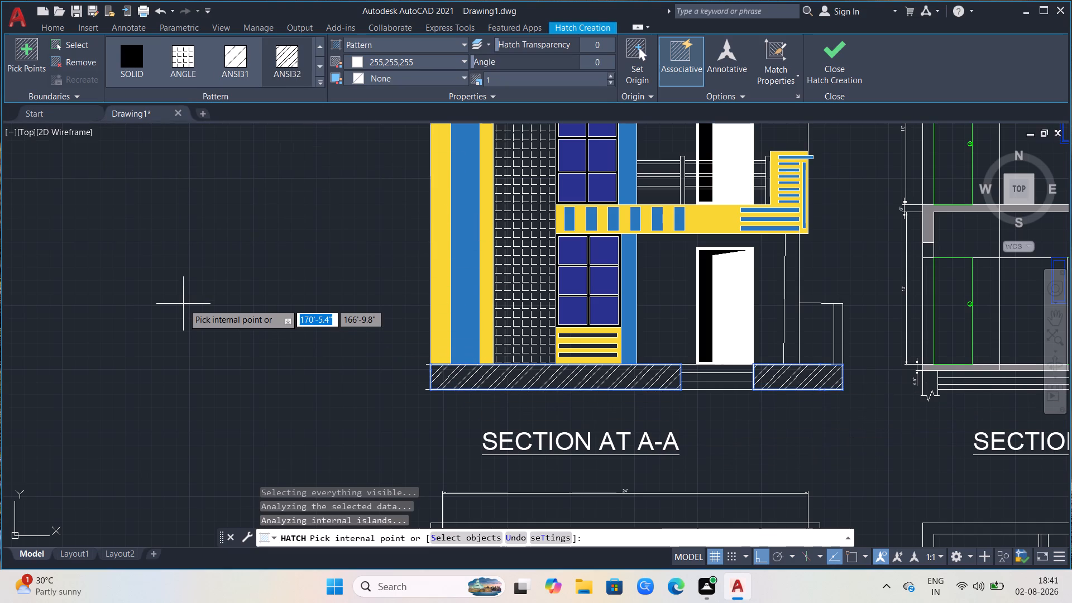
pyautogui.press('Escape')
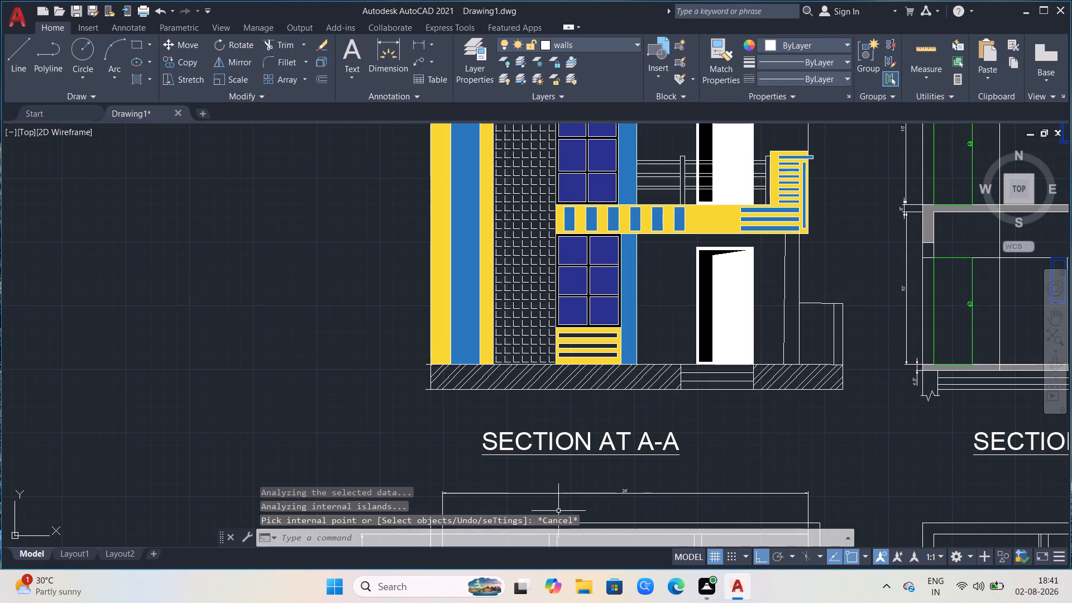
# Change the title below the coloured building elevation to read FRONT ELEVATION.
pyautogui.scroll(-2, 592, 416)
pyautogui.scroll(-1, 506, 399)
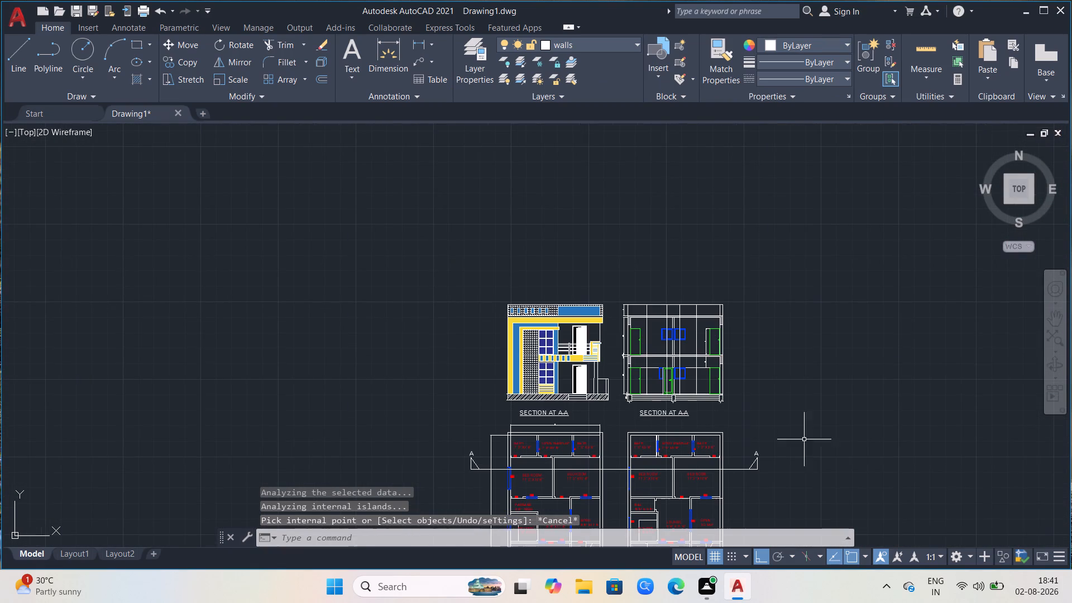
pyautogui.scroll(-1, 853, 452)
pyautogui.scroll(-1, 549, 365)
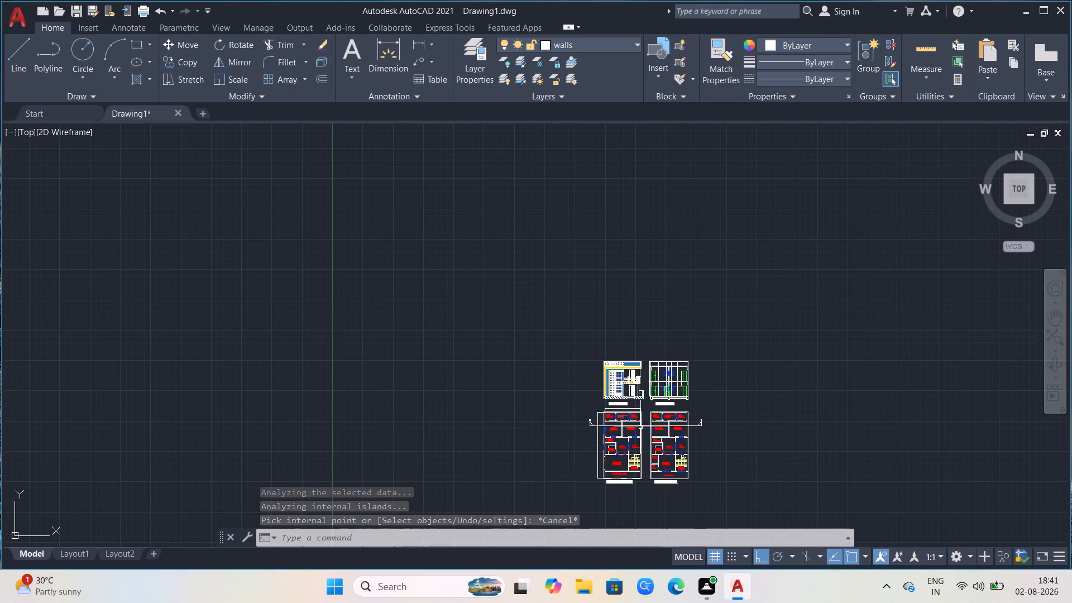
pyautogui.scroll(2, 653, 435)
pyautogui.scroll(2, 619, 386)
pyautogui.click(501, 317)
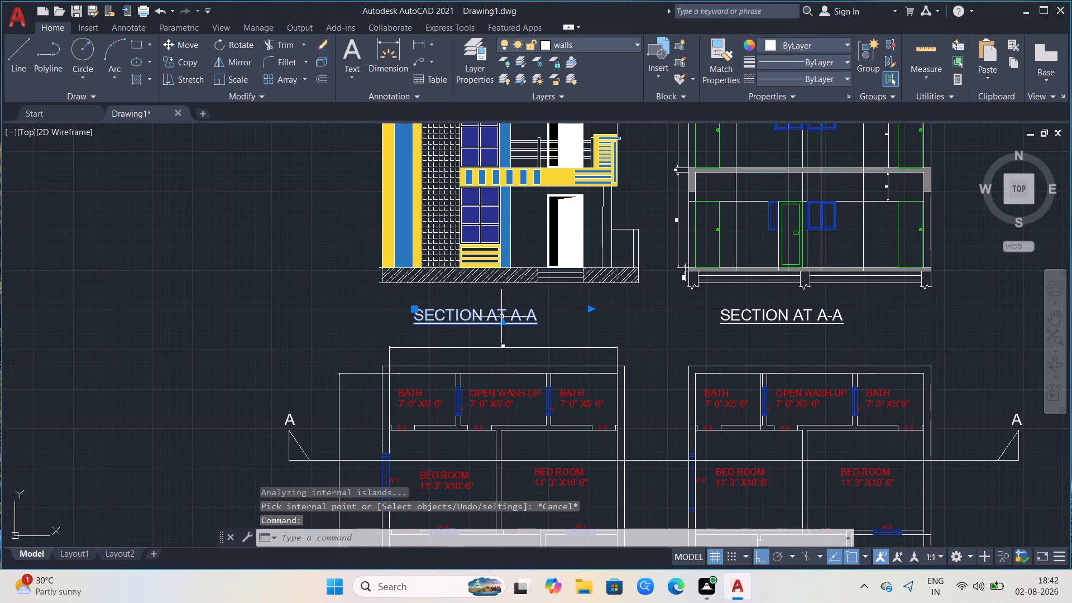
pyautogui.write('MT')
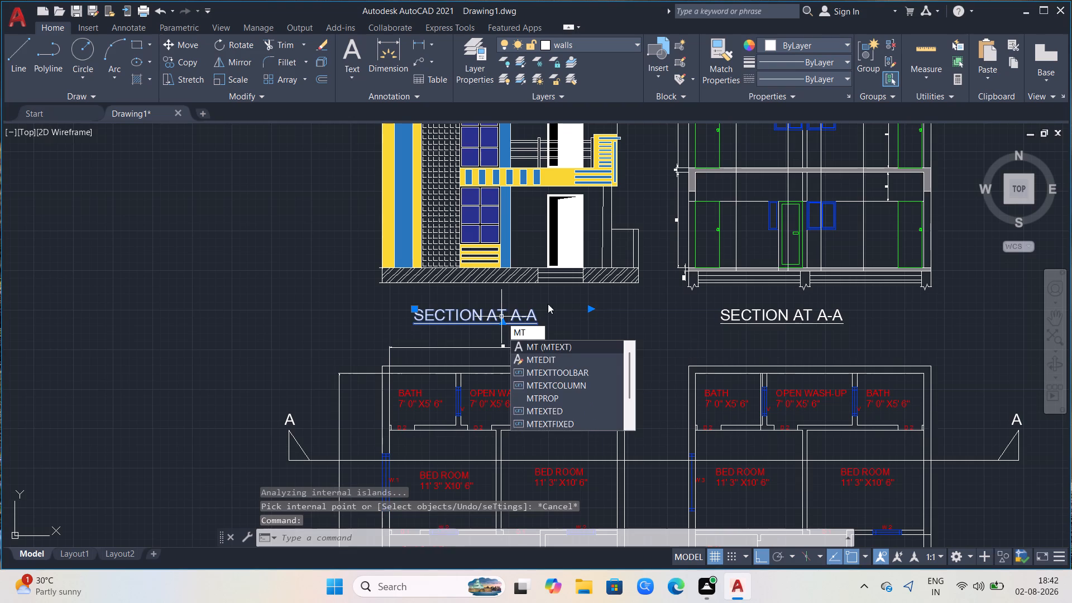
pyautogui.click(523, 356)
pyautogui.click(544, 320)
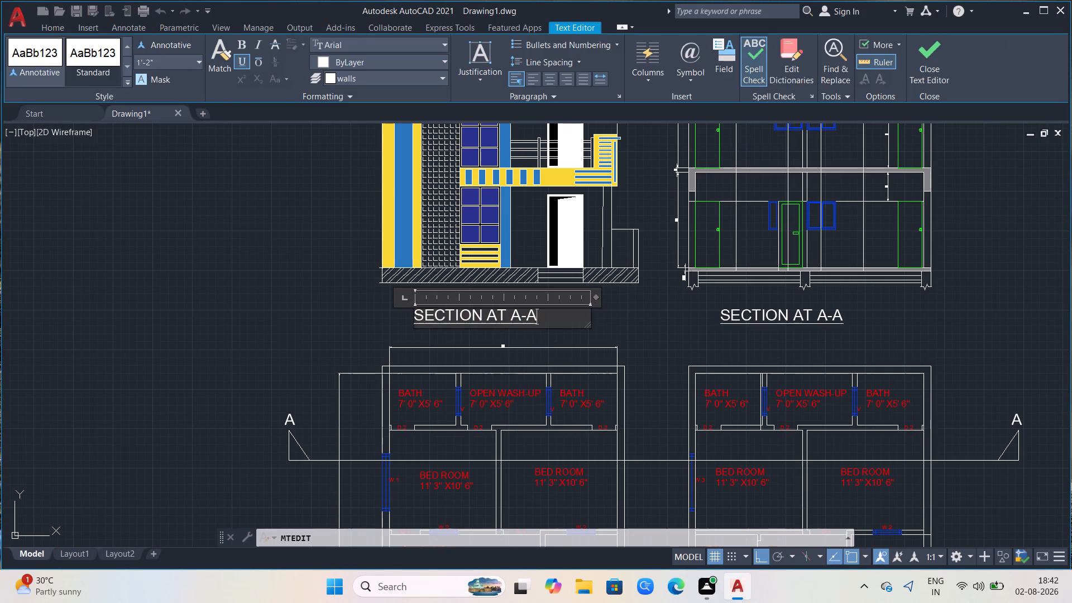
pyautogui.press('BackSpace')
pyautogui.press('BackSpace')
pyautogui.press('BackSpace')
pyautogui.press('BackSpace')
pyautogui.press('BackSpace')
pyautogui.press('BackSpace')
pyautogui.press('BackSpace')
pyautogui.press('BackSpace')
pyautogui.press('BackSpace')
pyautogui.press('BackSpace')
pyautogui.press('BackSpace')
pyautogui.press('BackSpace')
pyautogui.press('BackSpace')
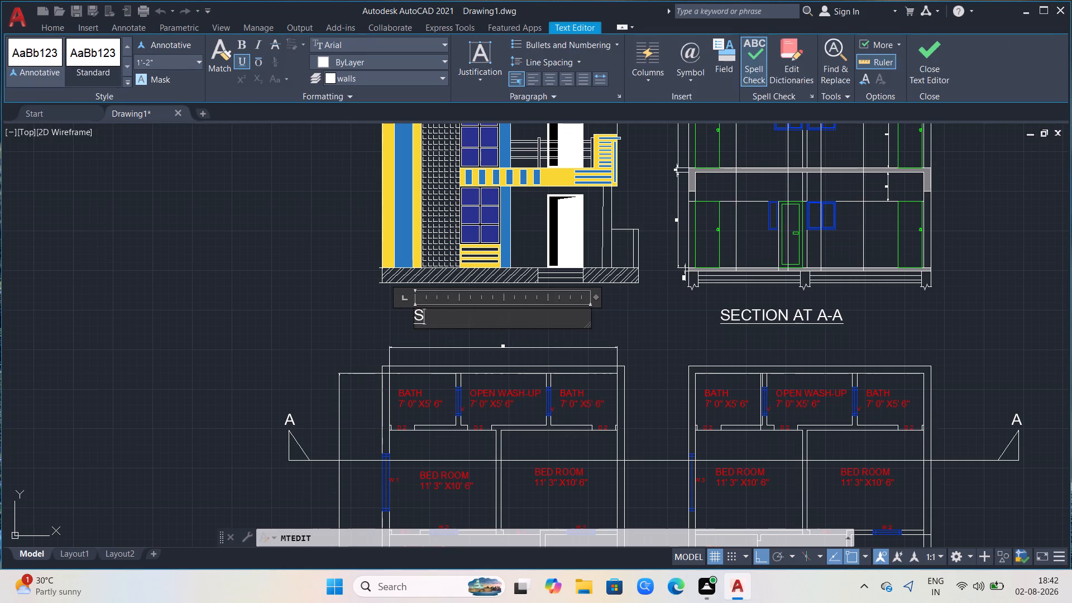
pyautogui.press('BackSpace')
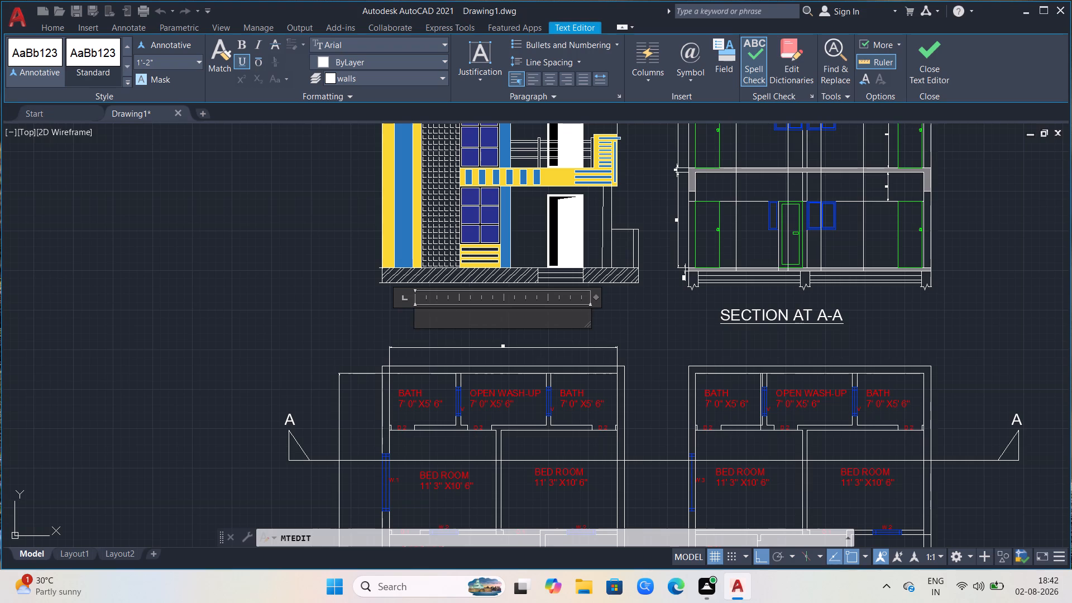
pyautogui.write('FRONT')
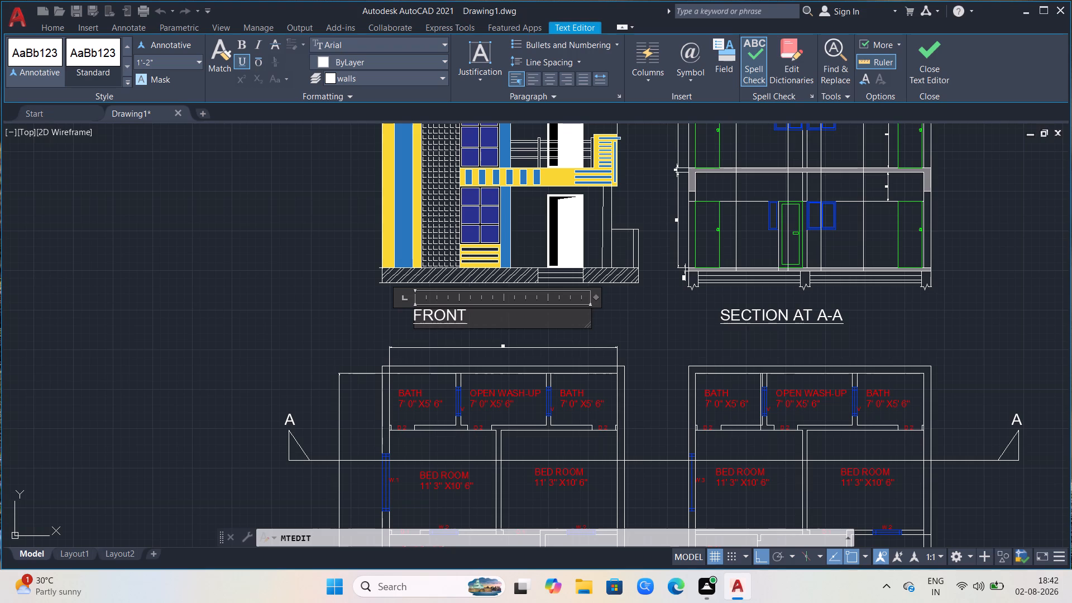
pyautogui.press('space')
pyautogui.write('ELEV')
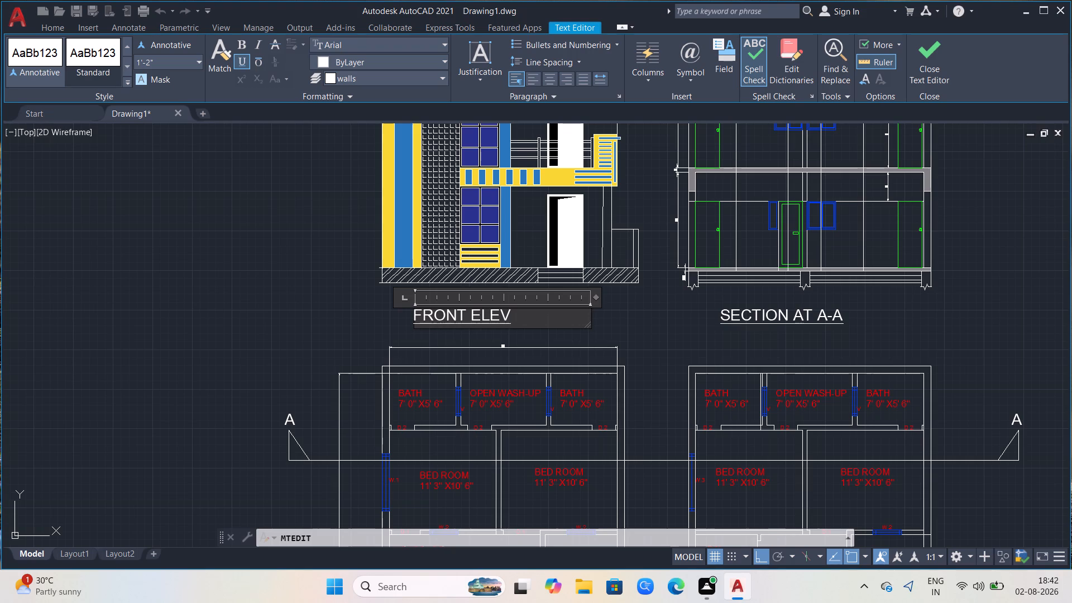
pyautogui.write('ATION')
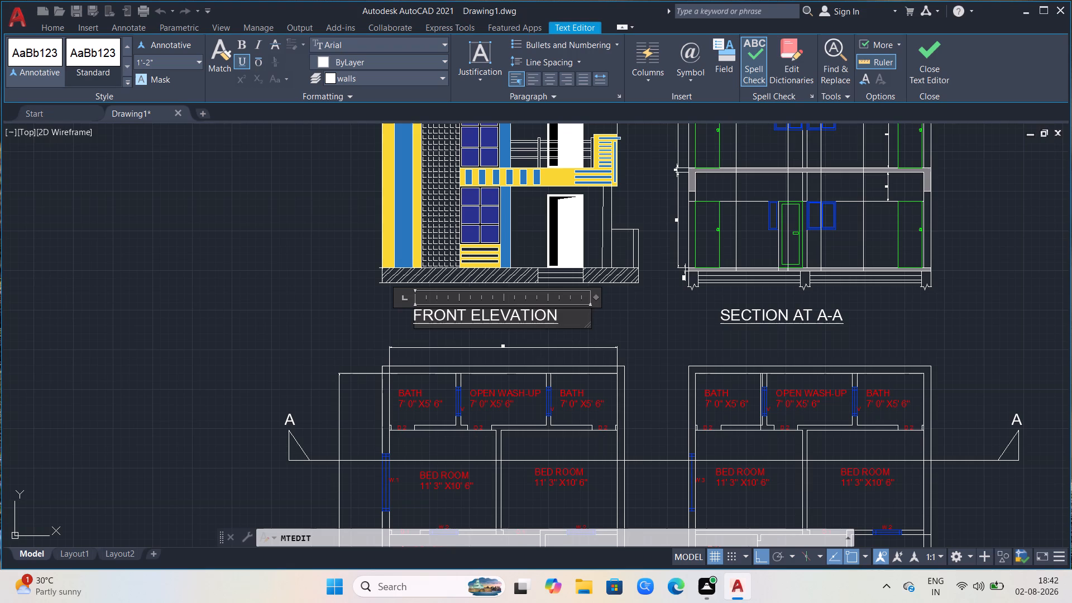
pyautogui.click(346, 325)
# Look over the whole sheet, covering the front elevation, the section and both floor plans.
pyautogui.scroll(-1, 630, 265)
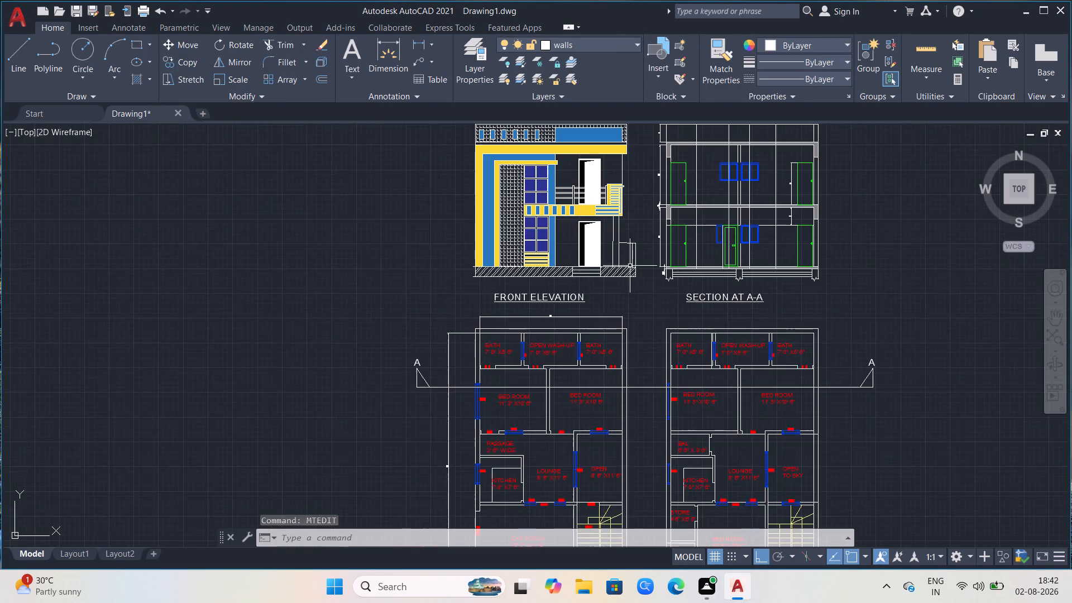
pyautogui.scroll(-2, 631, 273)
pyautogui.scroll(2, 779, 191)
pyautogui.scroll(1, 298, 370)
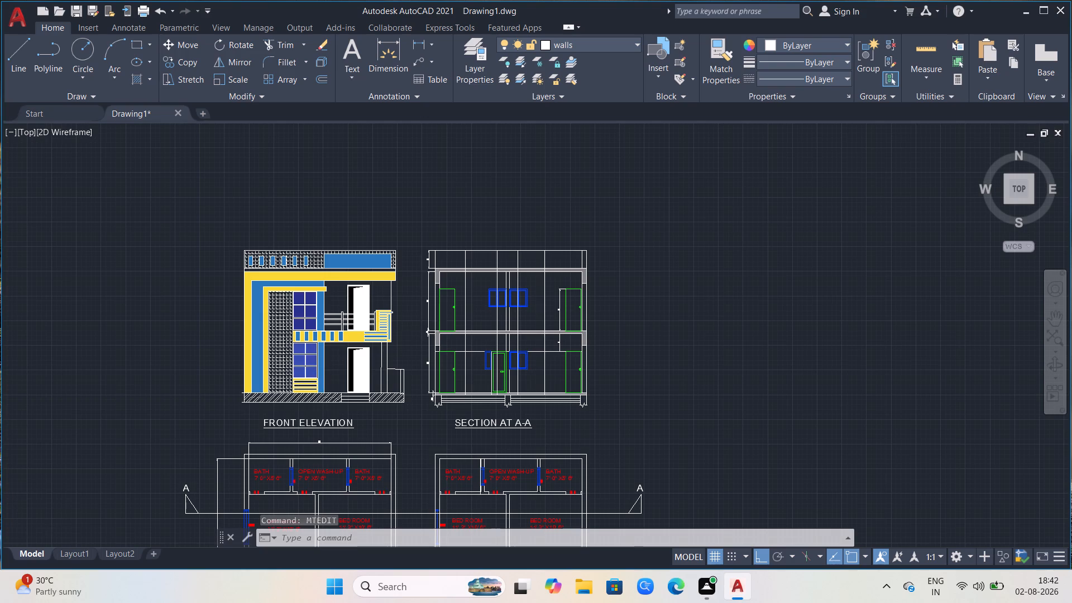
pyautogui.scroll(-1, 313, 362)
pyautogui.scroll(-1, 712, 209)
pyautogui.scroll(1, 712, 399)
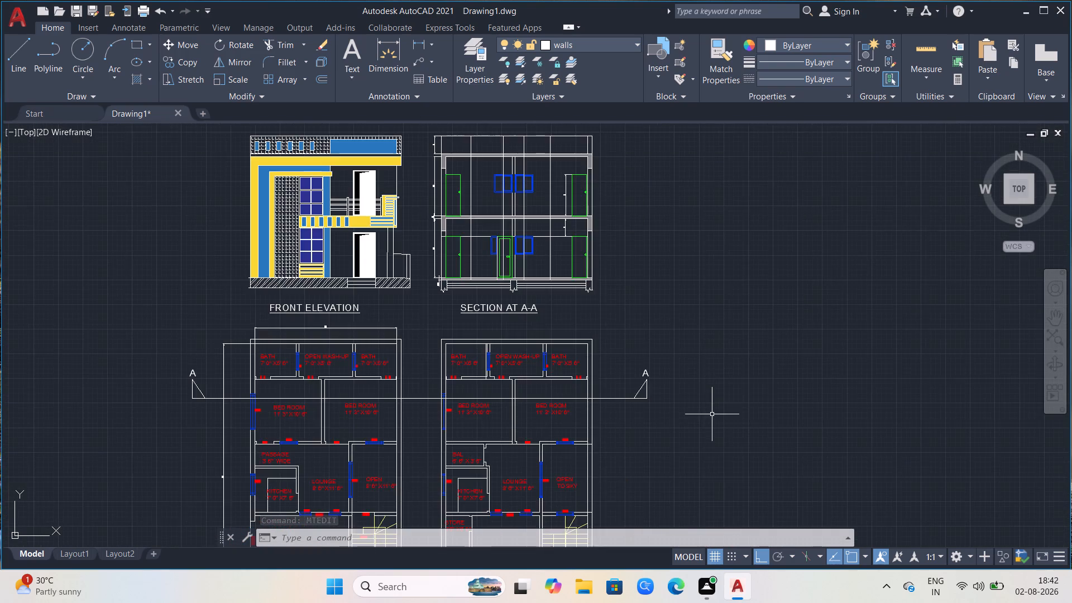
pyautogui.scroll(-2, 712, 418)
pyautogui.scroll(1, 771, 507)
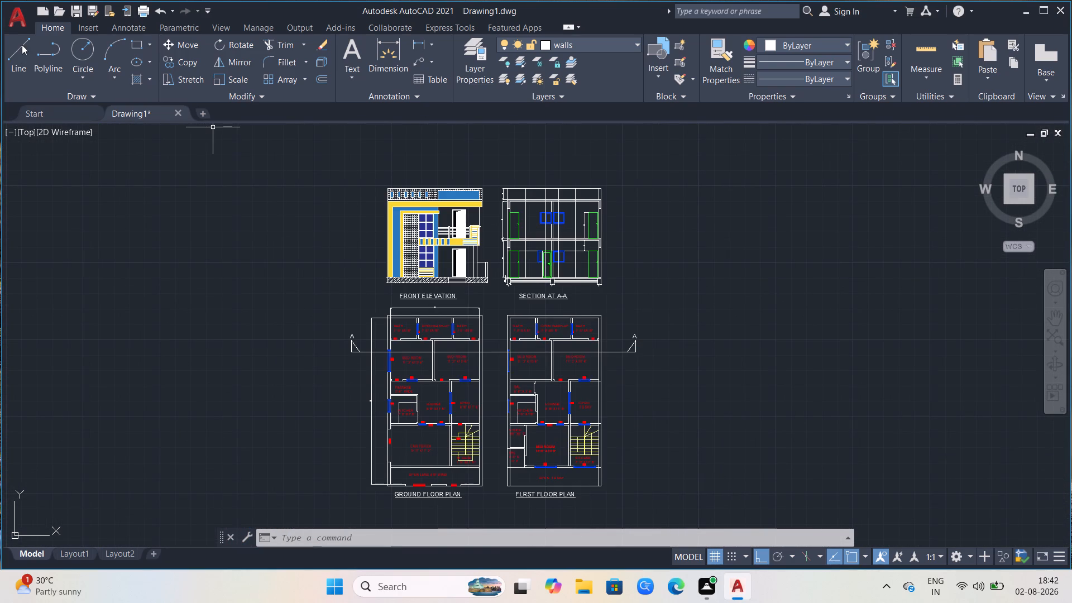
# Save the drawing as Drawing1.dwg in the SRI FLOOR ELE folder, replacing the existing file.
pyautogui.click(13, 23)
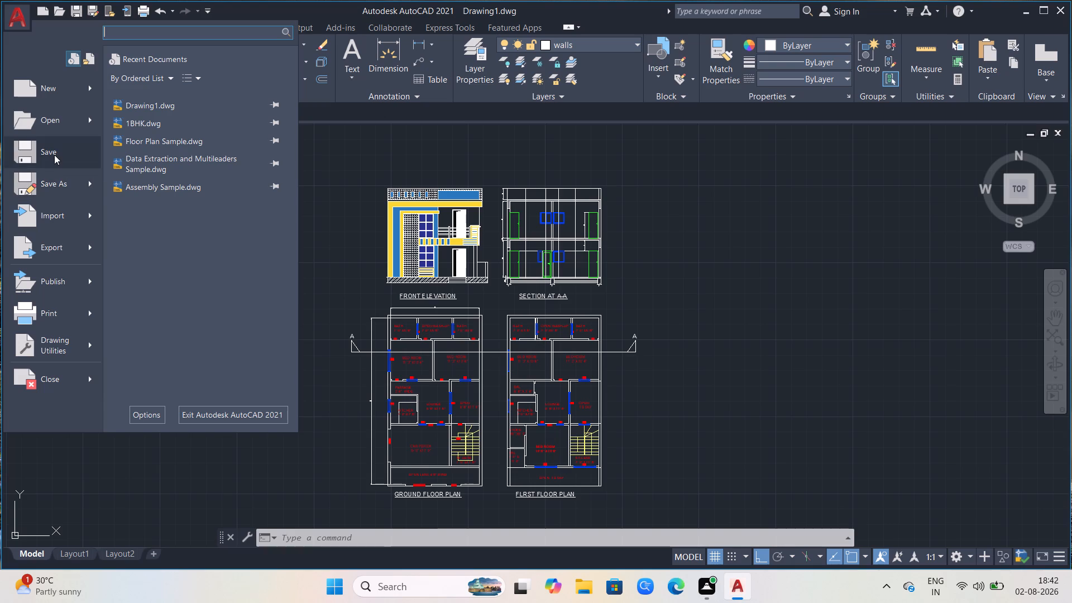
pyautogui.click(54, 192)
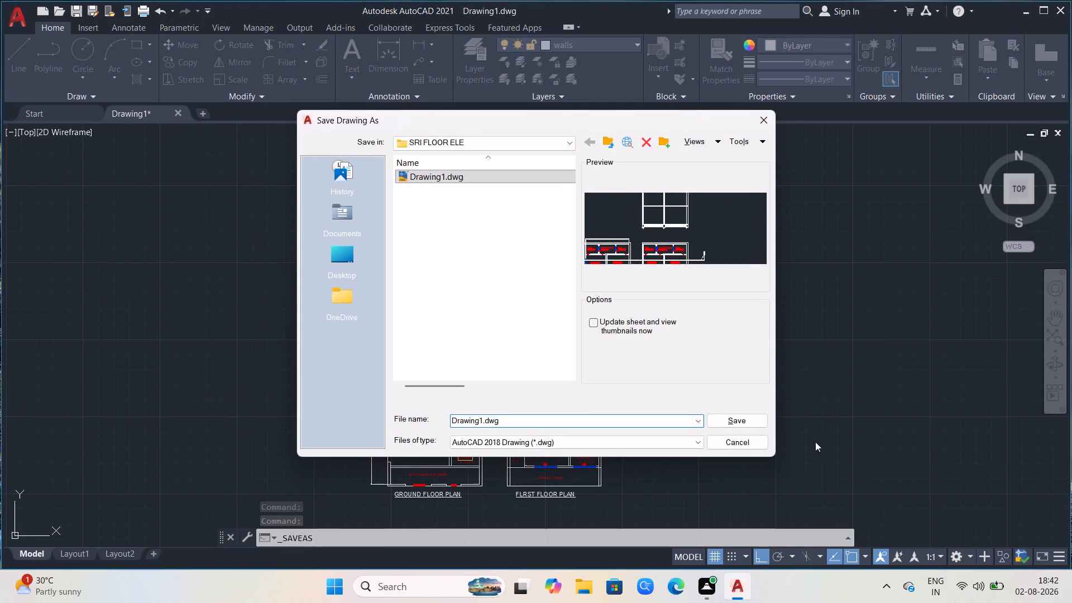
pyautogui.click(750, 423)
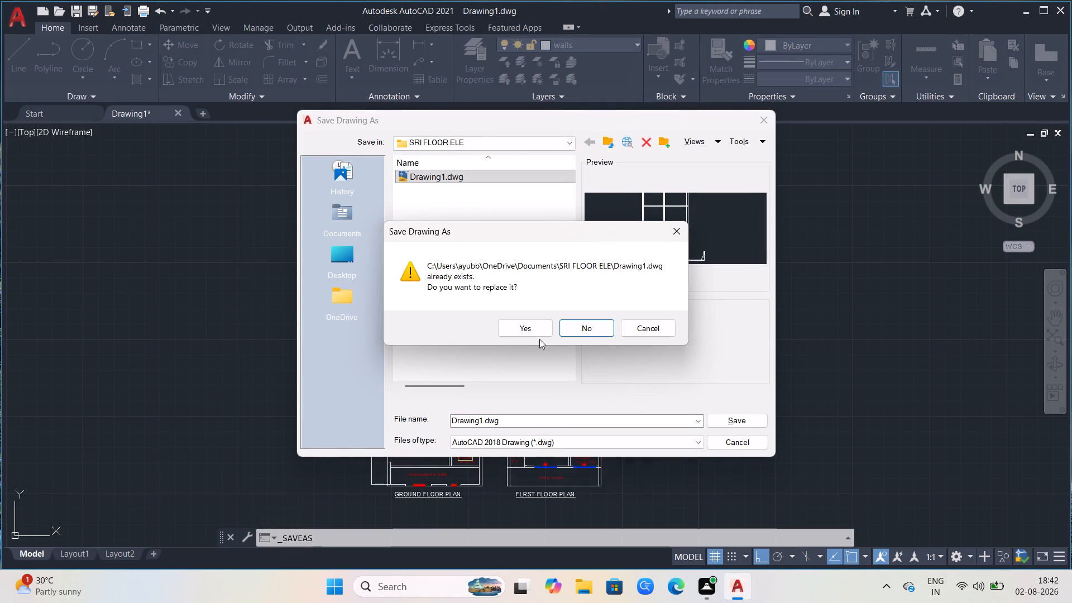
pyautogui.click(531, 335)
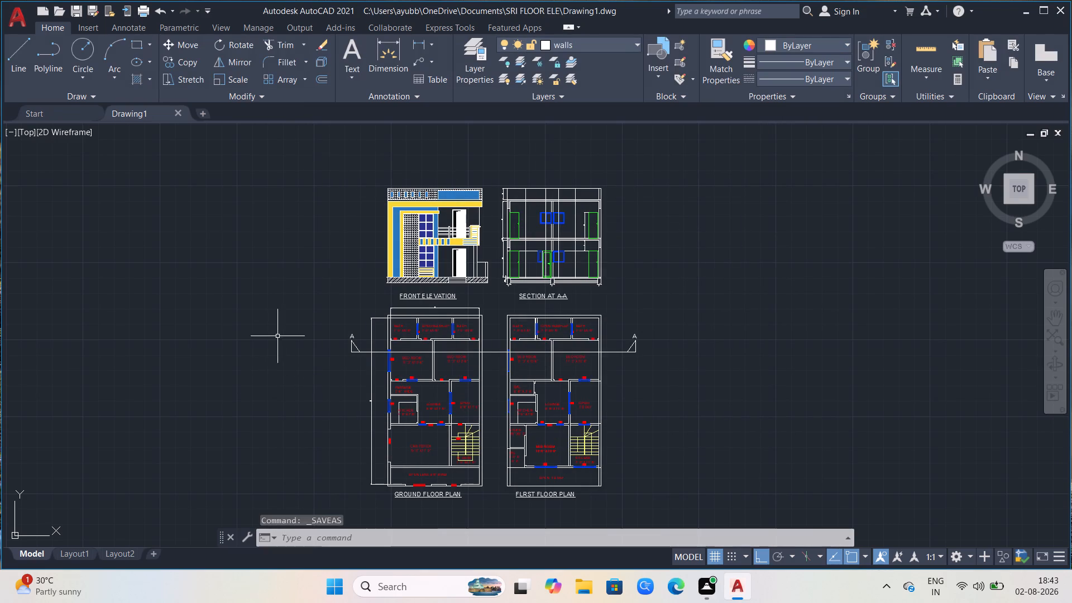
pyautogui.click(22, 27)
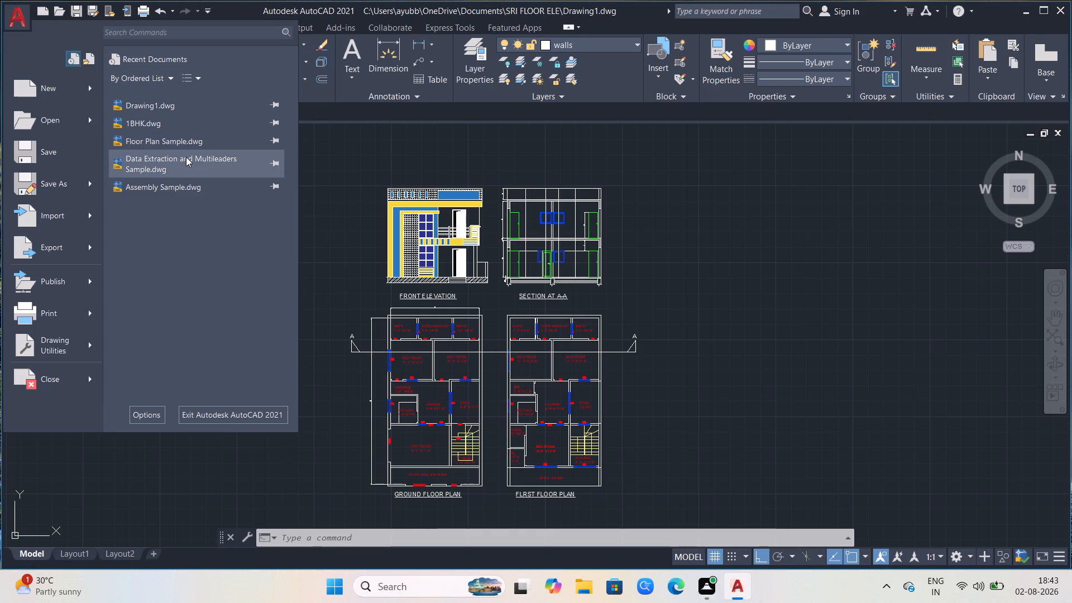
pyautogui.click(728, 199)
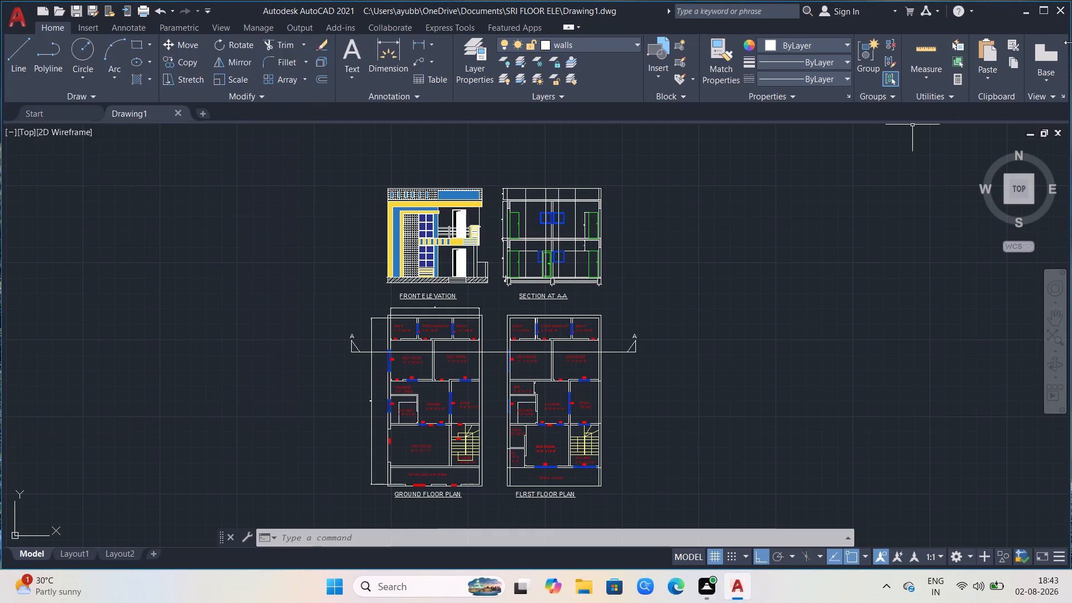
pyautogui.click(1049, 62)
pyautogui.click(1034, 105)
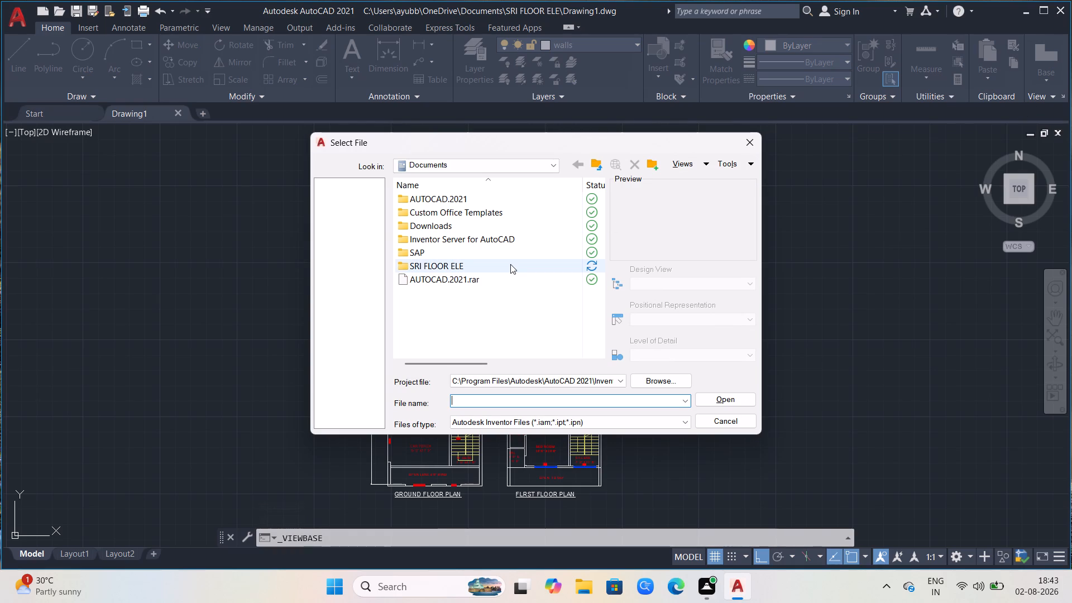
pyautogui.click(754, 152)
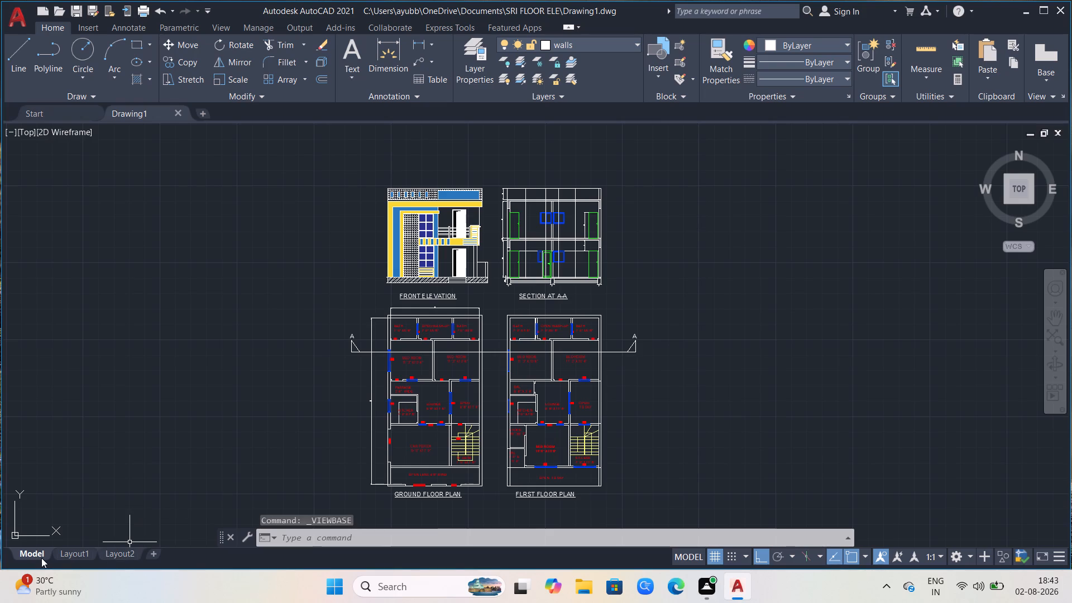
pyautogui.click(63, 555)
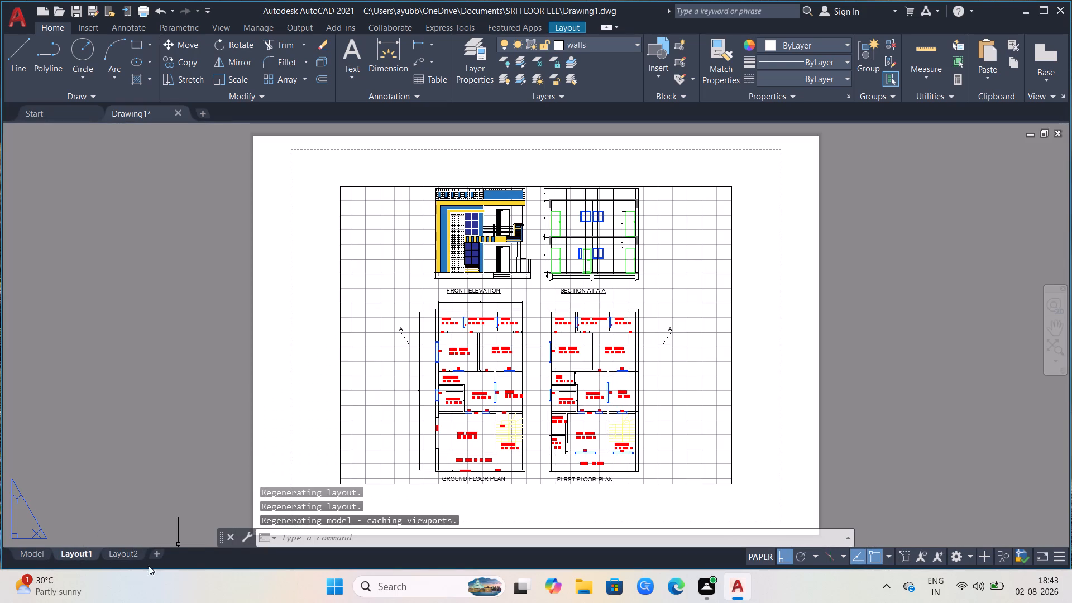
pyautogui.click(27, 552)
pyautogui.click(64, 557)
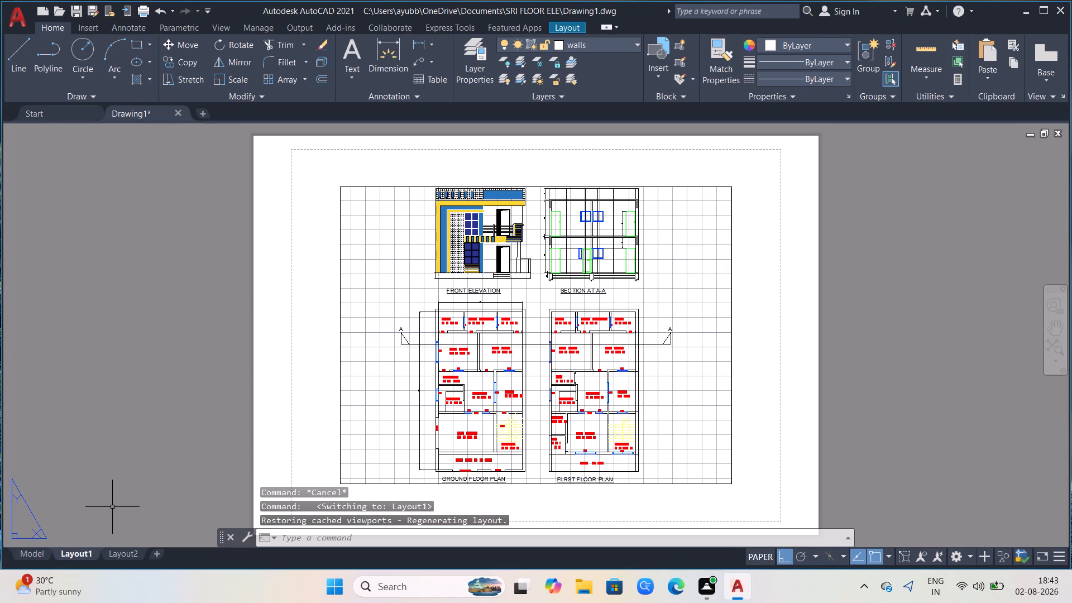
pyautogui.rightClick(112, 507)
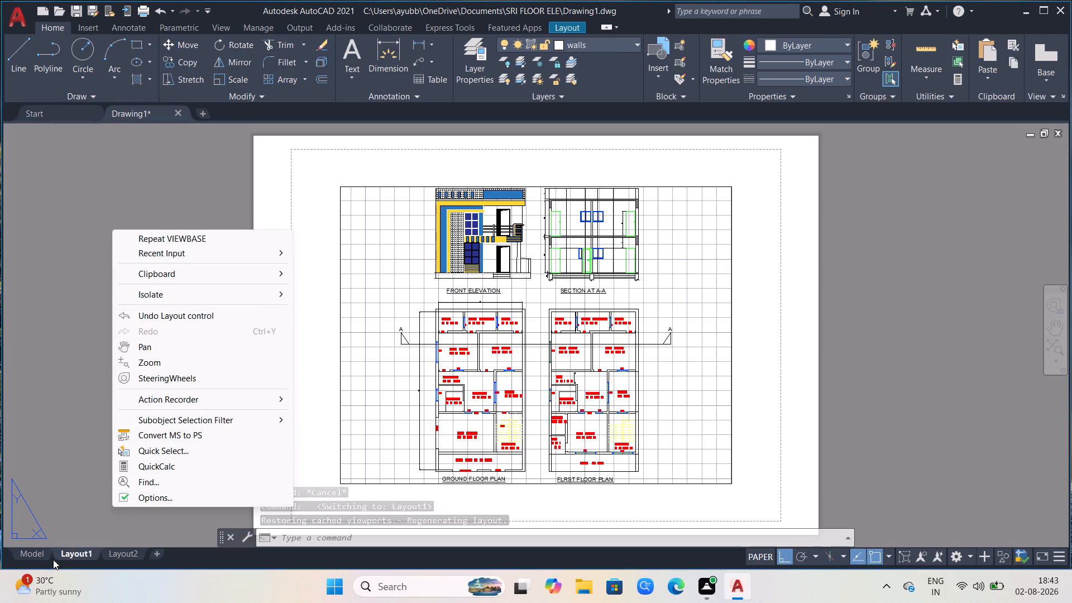
# Modify the page setup of model space, choosing DWG To PDF.pc3 as the plotter.
pyautogui.click(31, 556)
pyautogui.rightClick(31, 556)
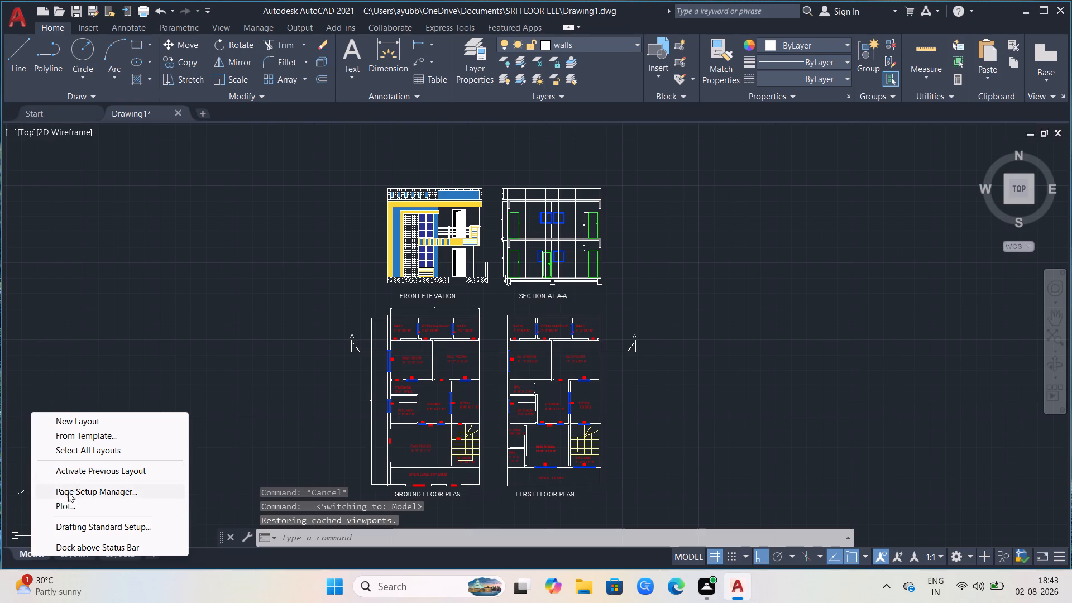
pyautogui.click(90, 485)
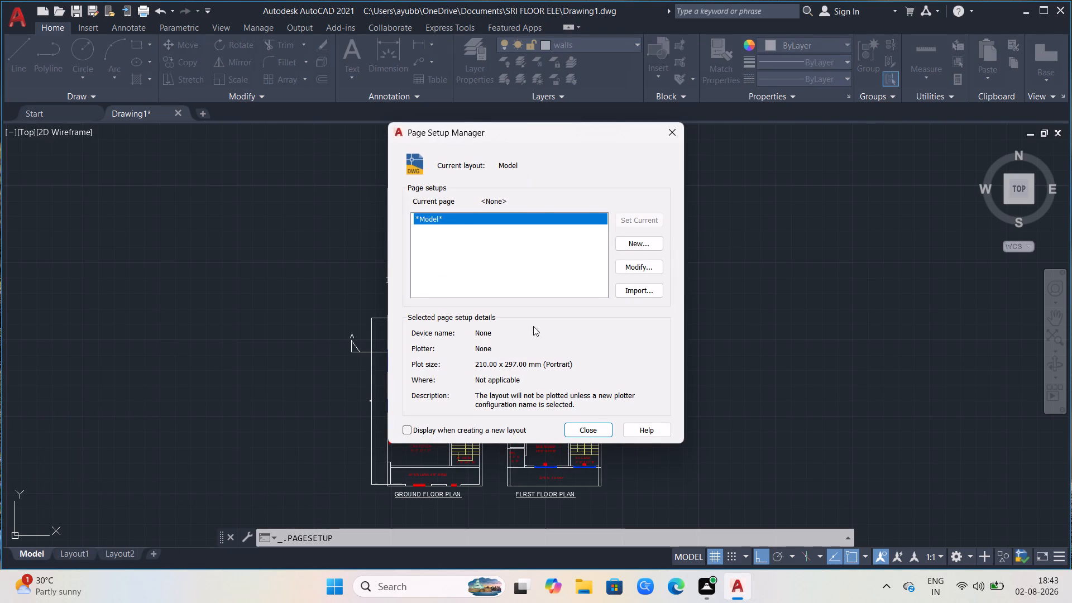
pyautogui.click(619, 265)
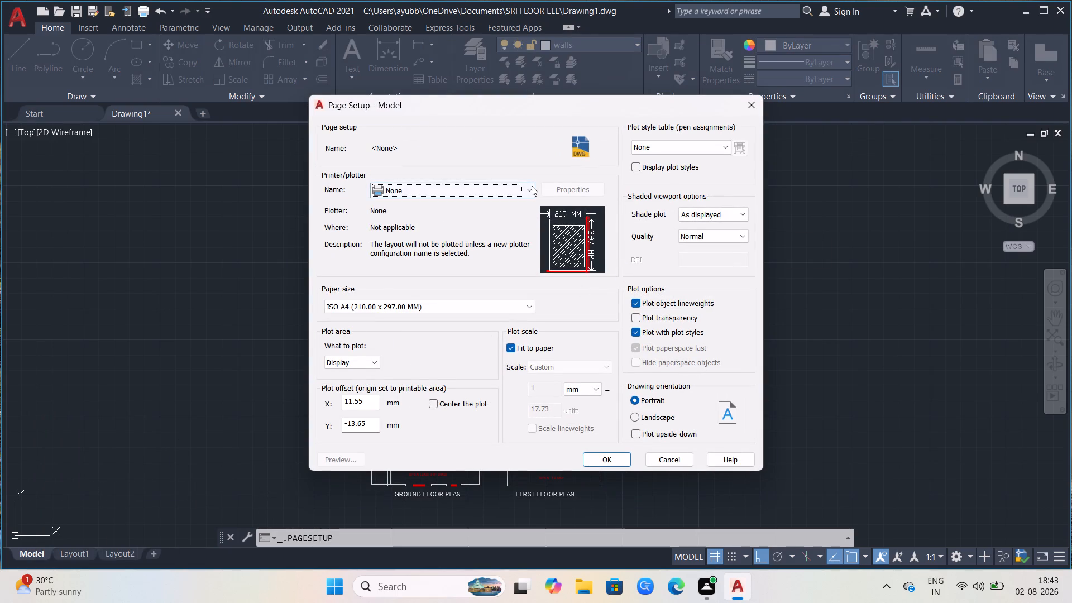
pyautogui.click(532, 186)
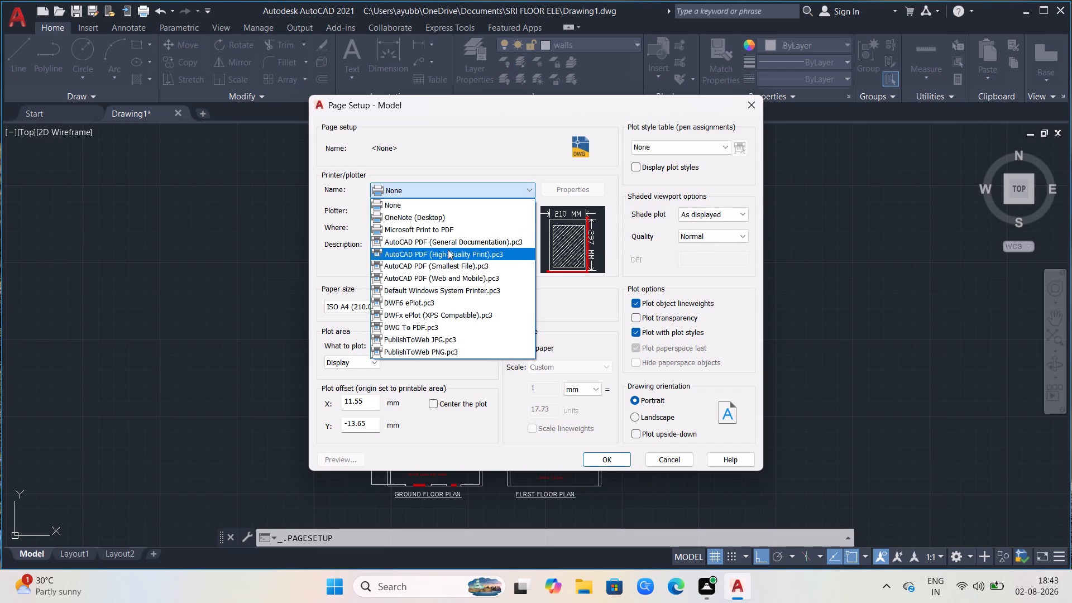
pyautogui.scroll(-1, 446, 286)
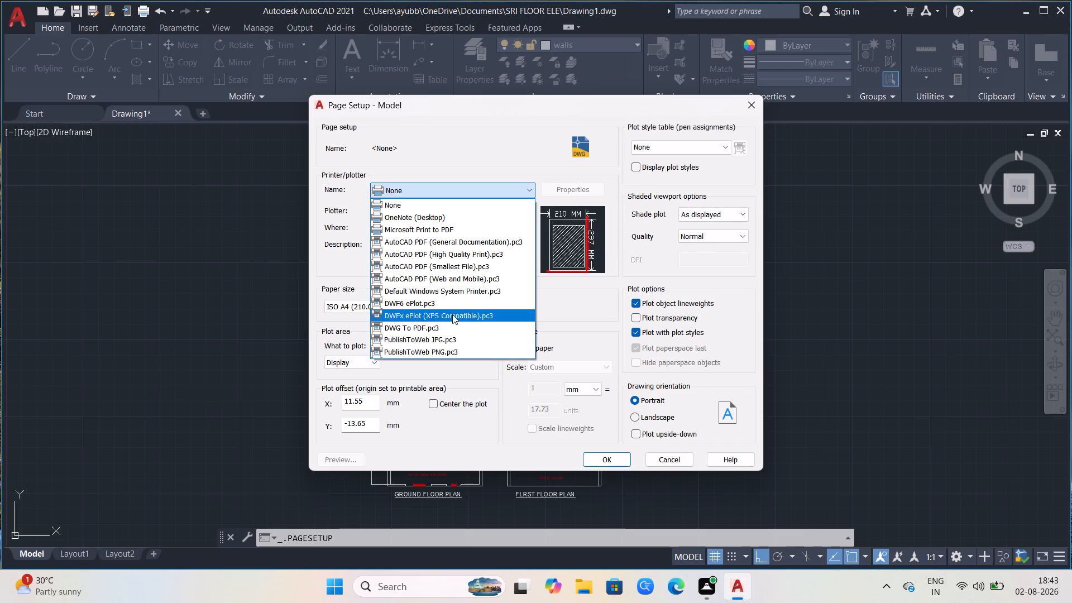
pyautogui.scroll(-2, 452, 314)
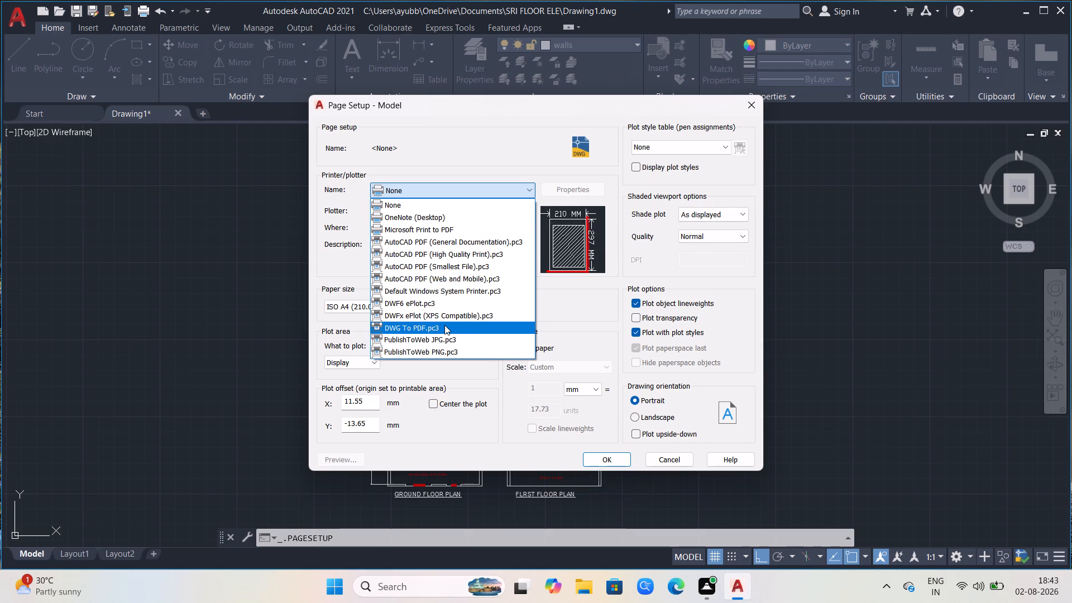
pyautogui.scroll(-1, 456, 289)
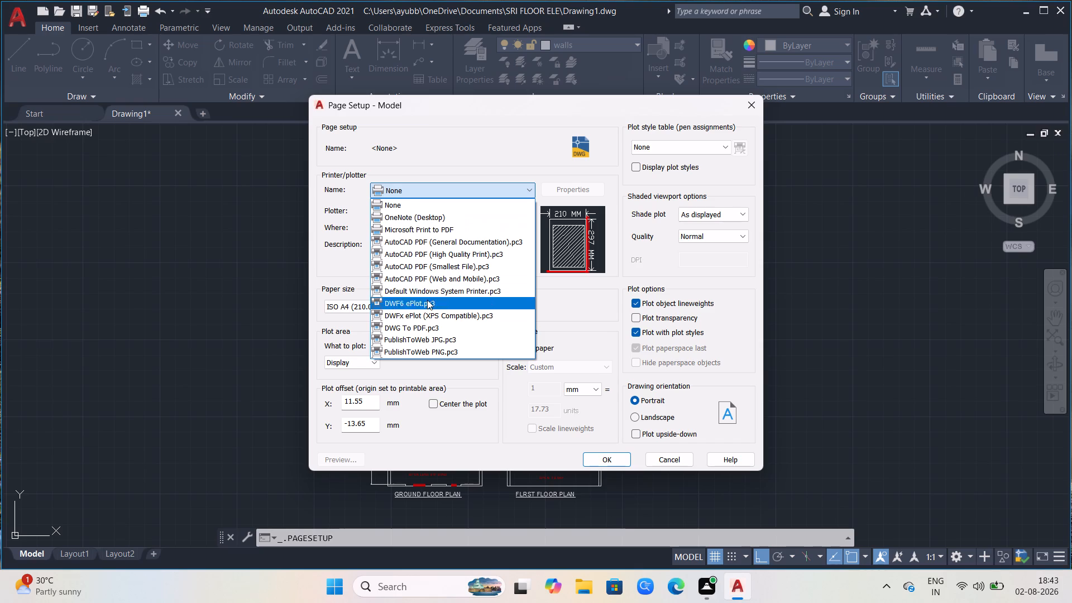
pyautogui.click(428, 329)
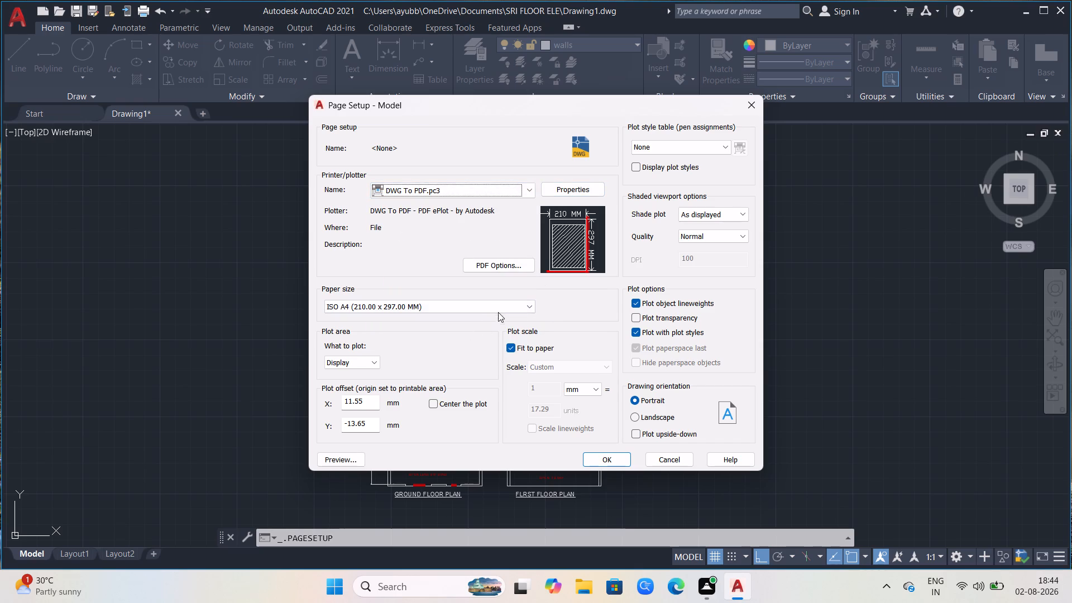
# Look through the paper sizes offered for the DWG To PDF plotter, covering the ISO, ARCH and ANSI formats.
pyautogui.click(526, 307)
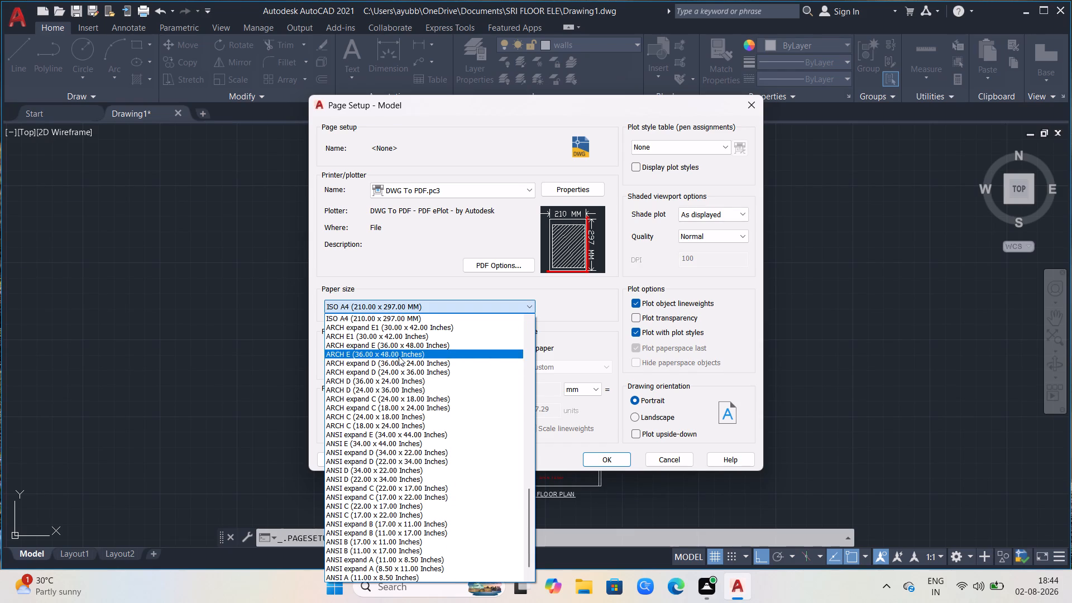
pyautogui.scroll(-1, 396, 452)
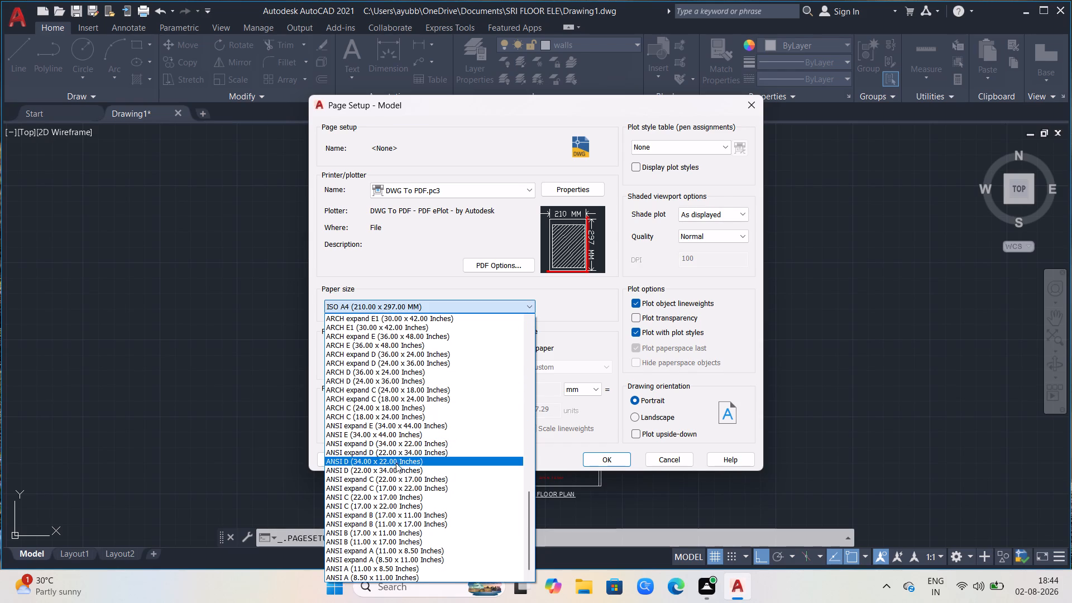
pyautogui.scroll(-5, 396, 466)
pyautogui.scroll(-3, 418, 420)
pyautogui.scroll(-2, 427, 333)
pyautogui.scroll(-2, 510, 432)
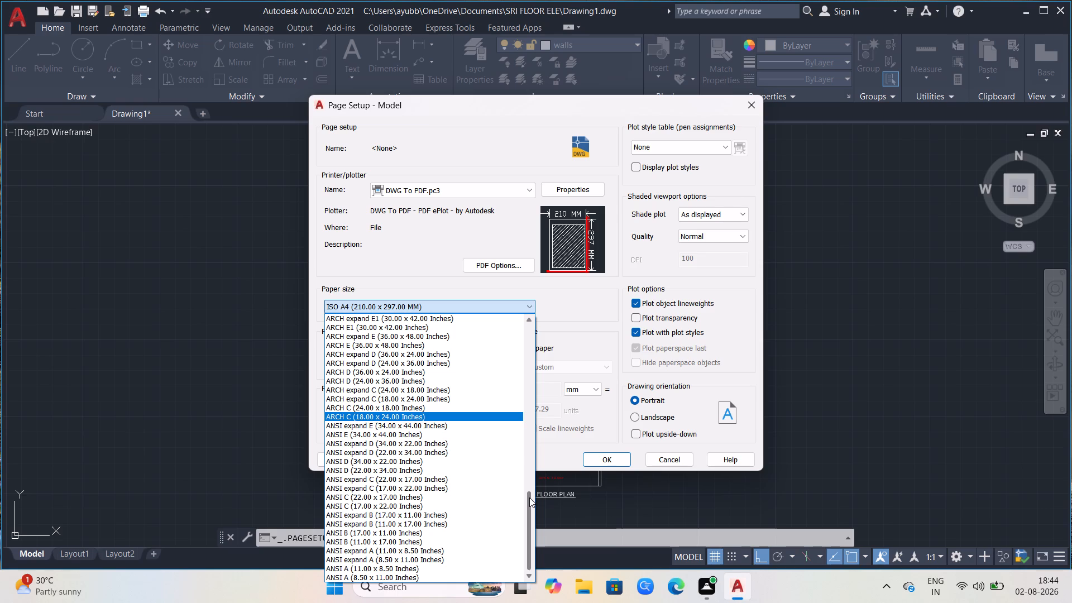
pyautogui.scroll(5, 529, 489)
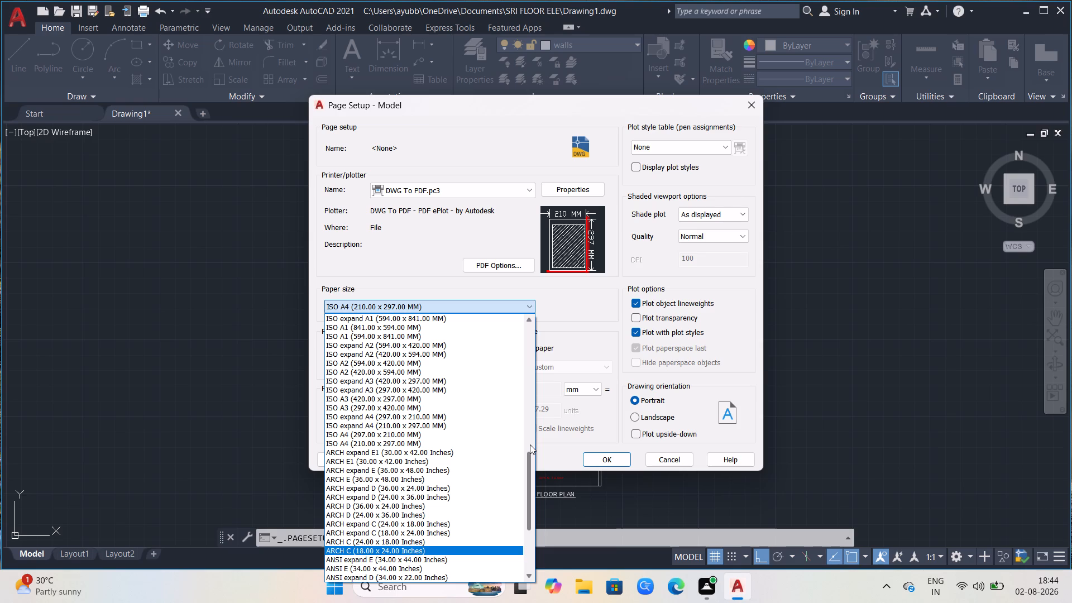
pyautogui.scroll(3, 530, 444)
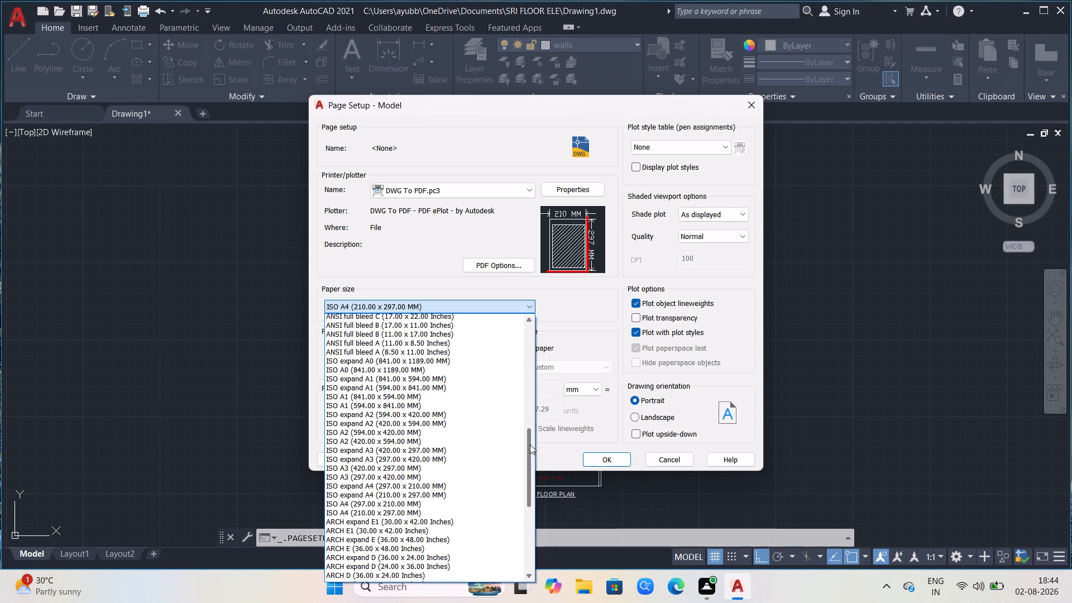
pyautogui.scroll(3, 530, 444)
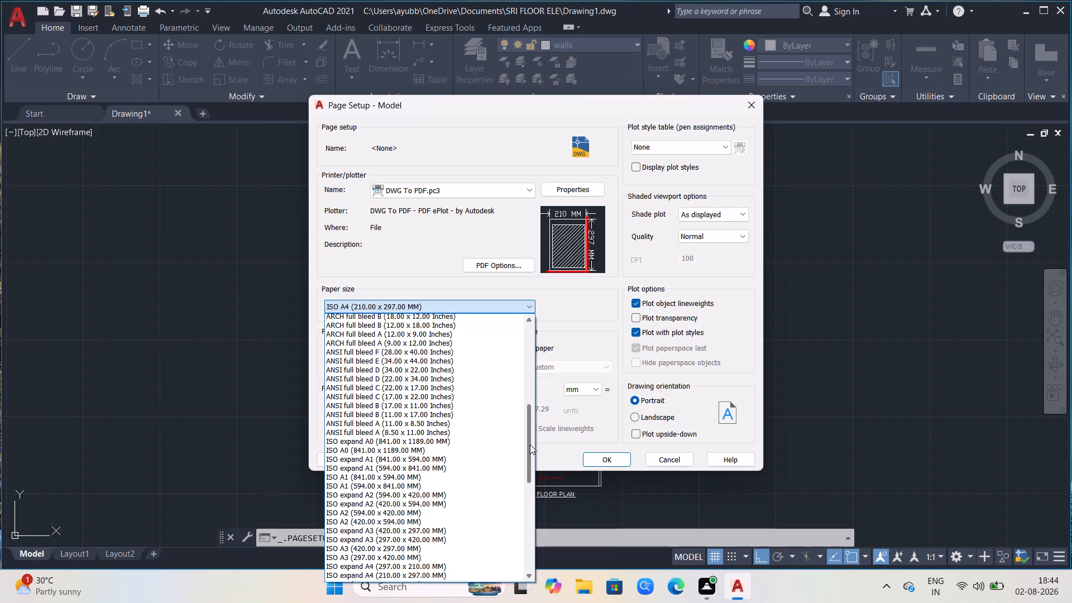
pyautogui.scroll(6, 530, 444)
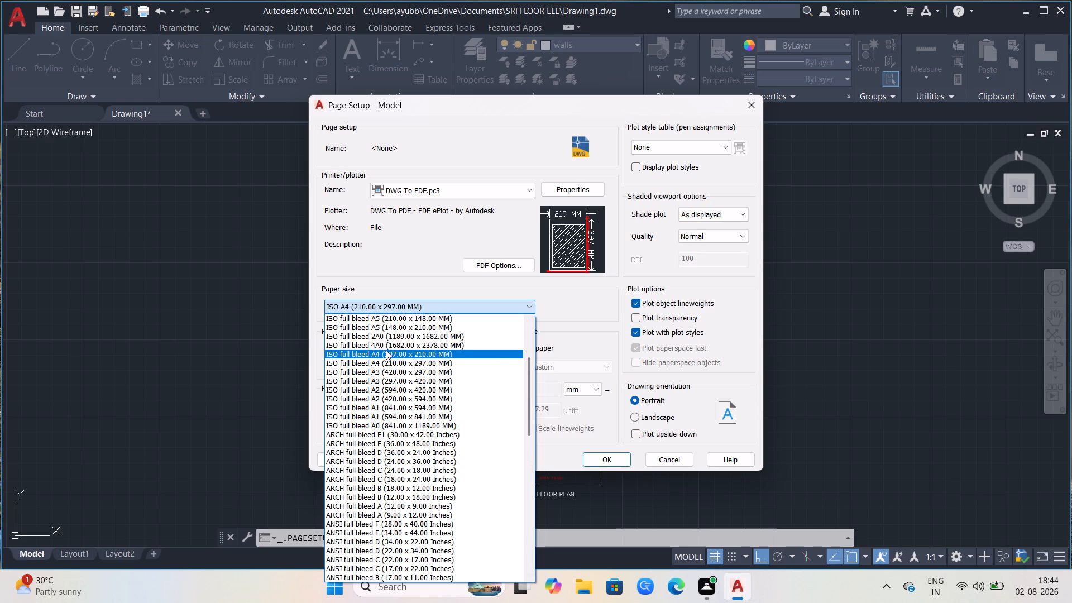
pyautogui.scroll(2, 394, 326)
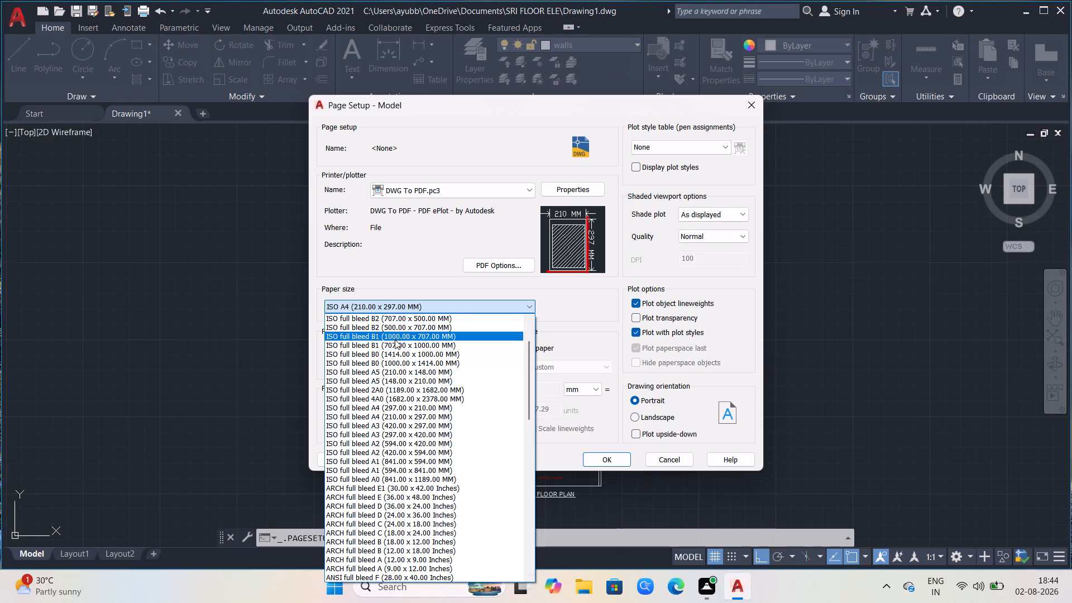
pyautogui.scroll(1, 405, 347)
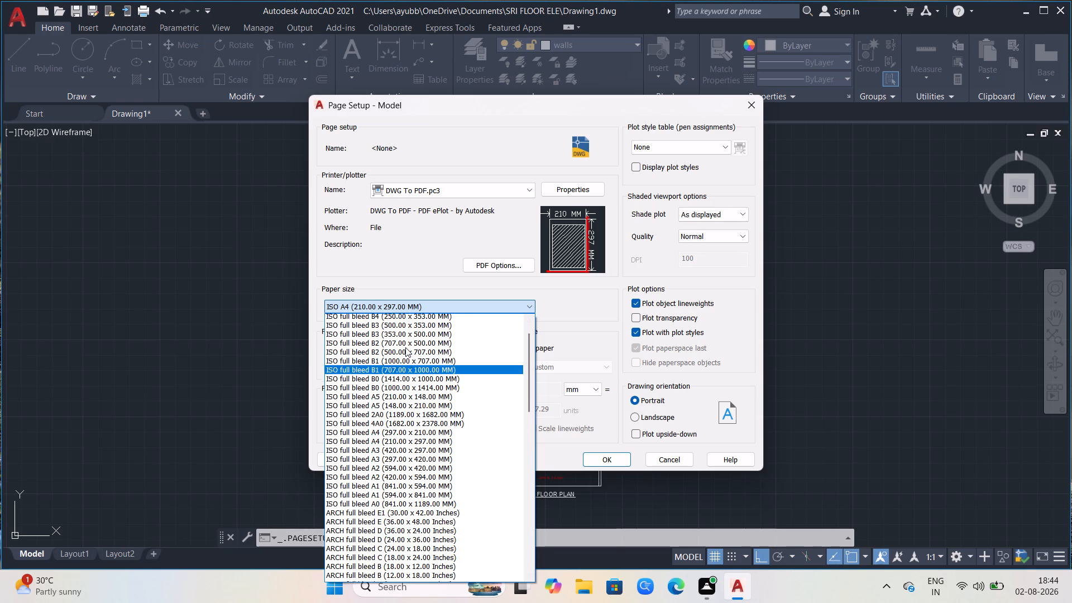
pyautogui.scroll(4, 406, 347)
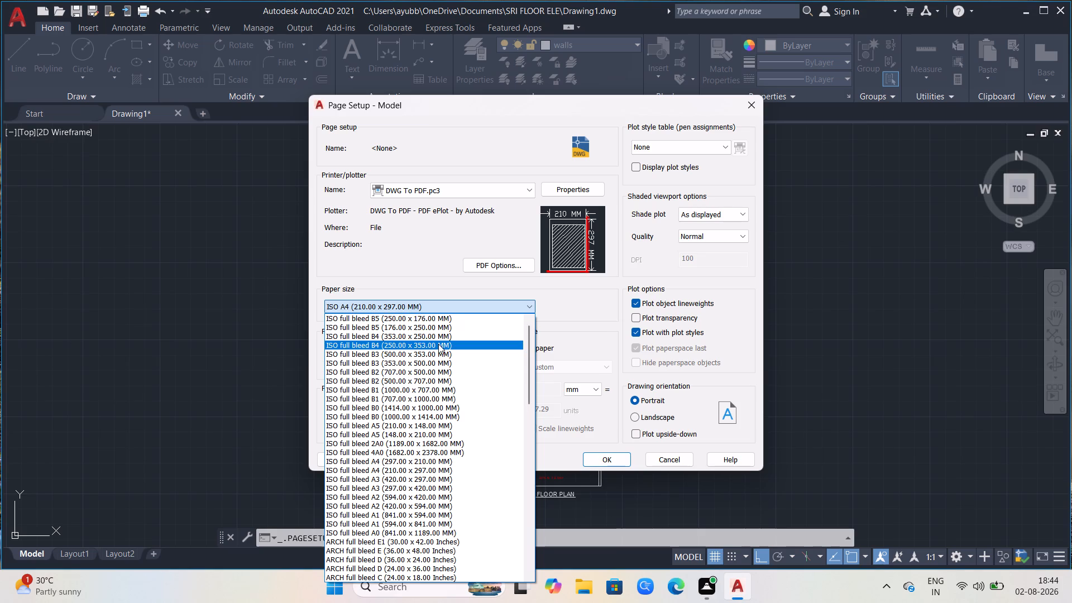
pyautogui.scroll(1, 439, 344)
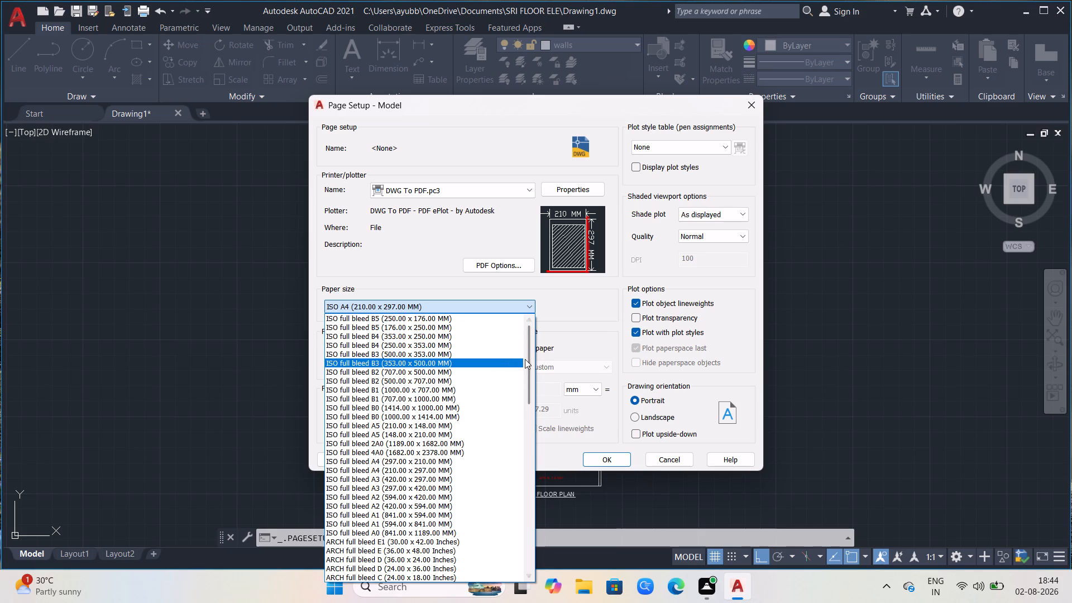
pyautogui.moveTo(527, 357); pyautogui.dragTo(525, 365)
pyautogui.click(525, 365)
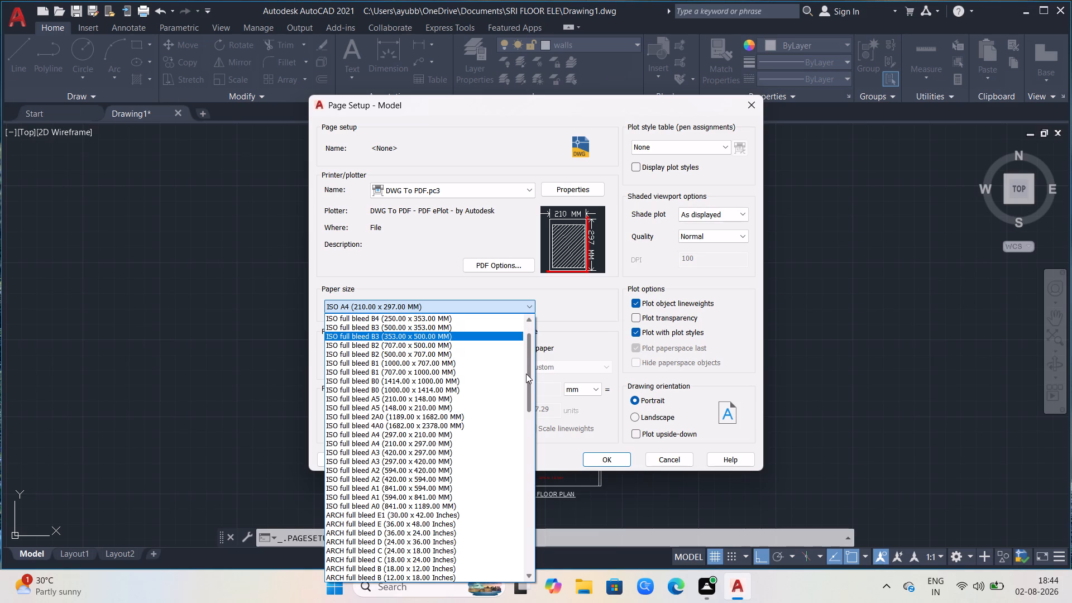
pyautogui.moveTo(526, 374); pyautogui.dragTo(526, 382)
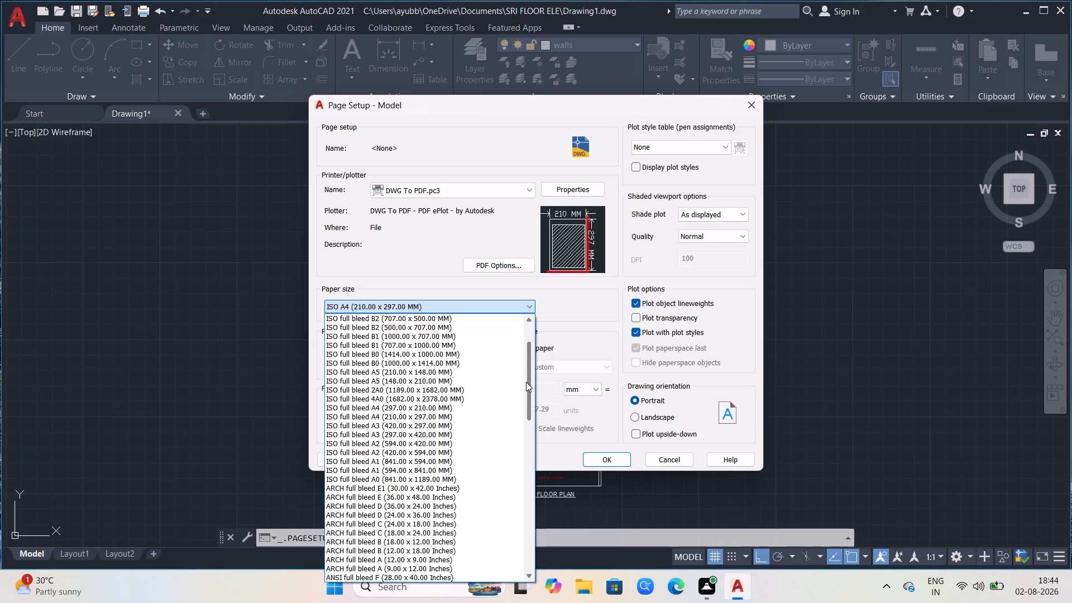
pyautogui.moveTo(526, 382); pyautogui.dragTo(526, 386)
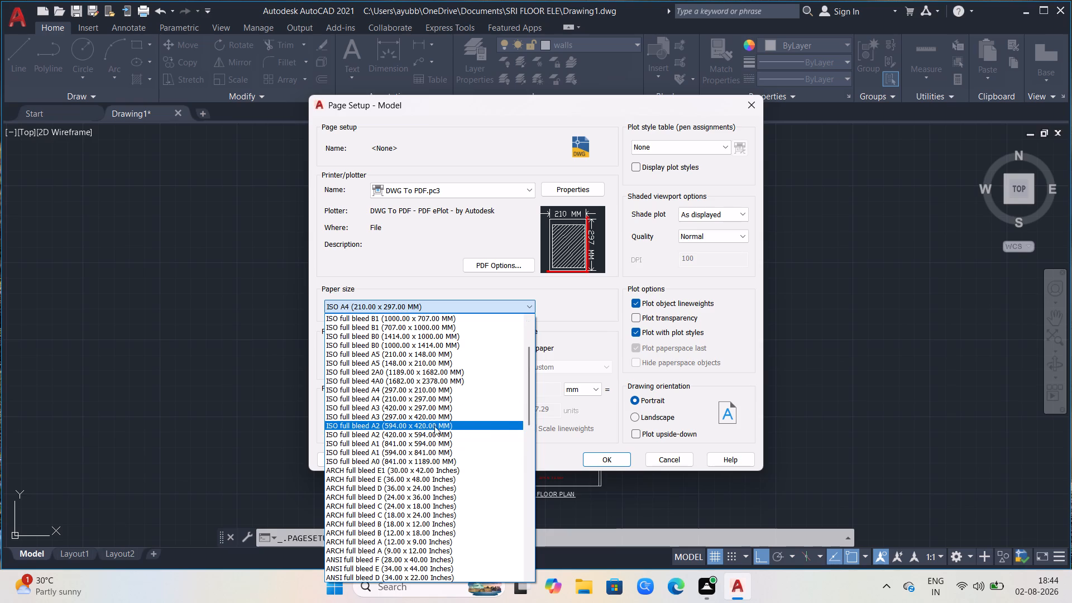
pyautogui.moveTo(529, 422); pyautogui.dragTo(529, 437)
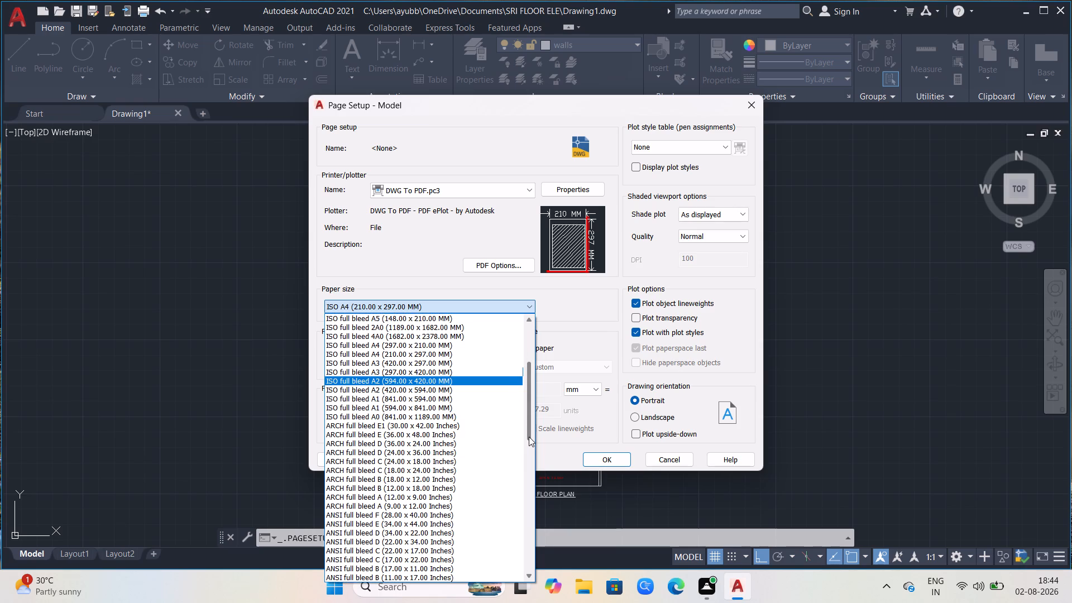
pyautogui.moveTo(529, 437); pyautogui.dragTo(529, 440)
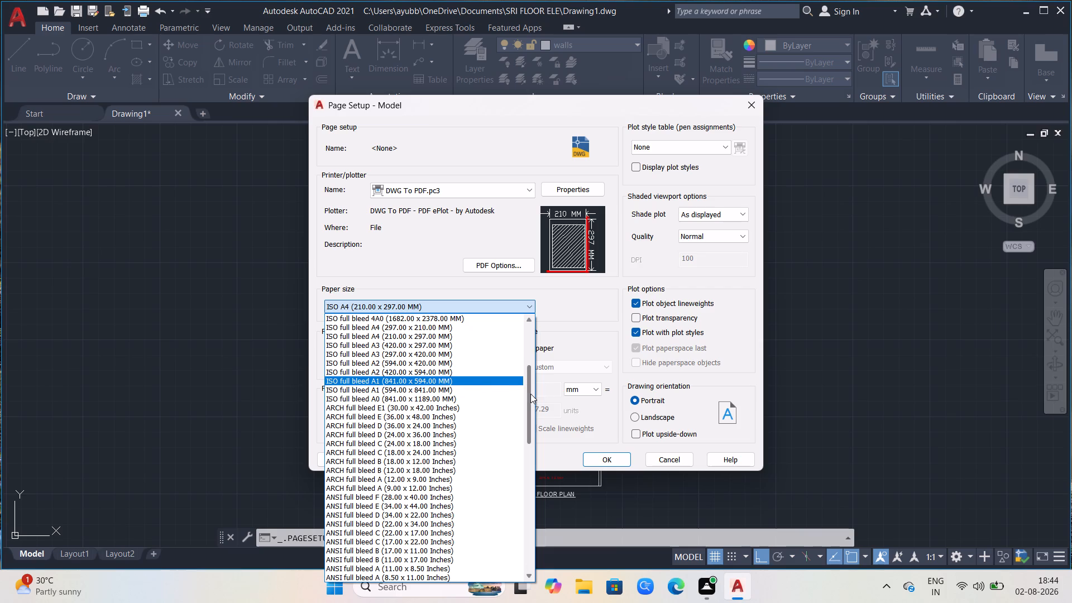
pyautogui.moveTo(530, 394); pyautogui.dragTo(530, 408)
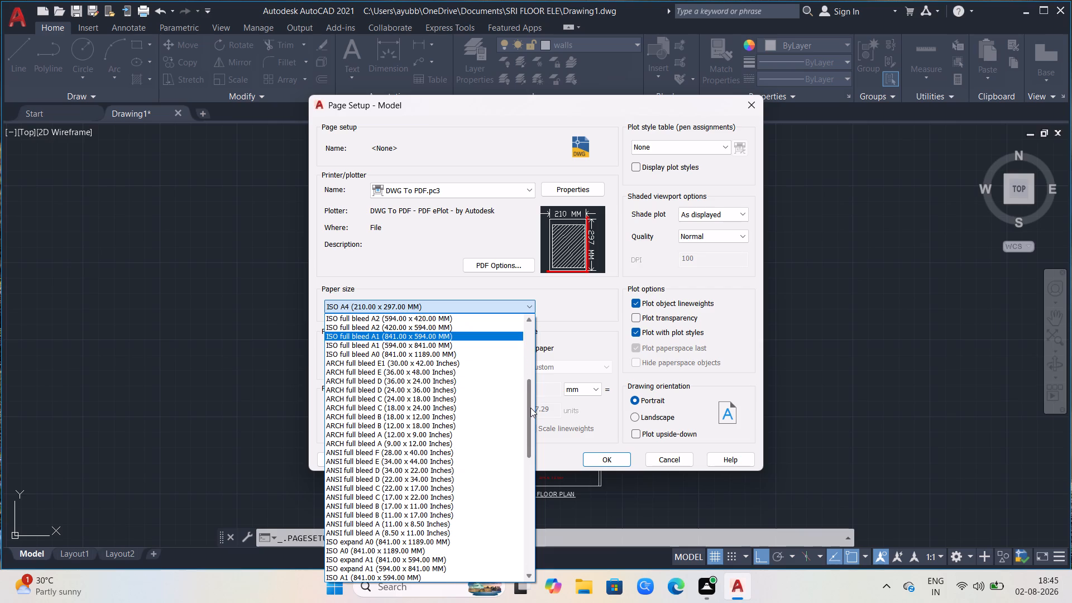
pyautogui.moveTo(530, 408); pyautogui.dragTo(530, 405)
pyautogui.moveTo(530, 405); pyautogui.dragTo(530, 403)
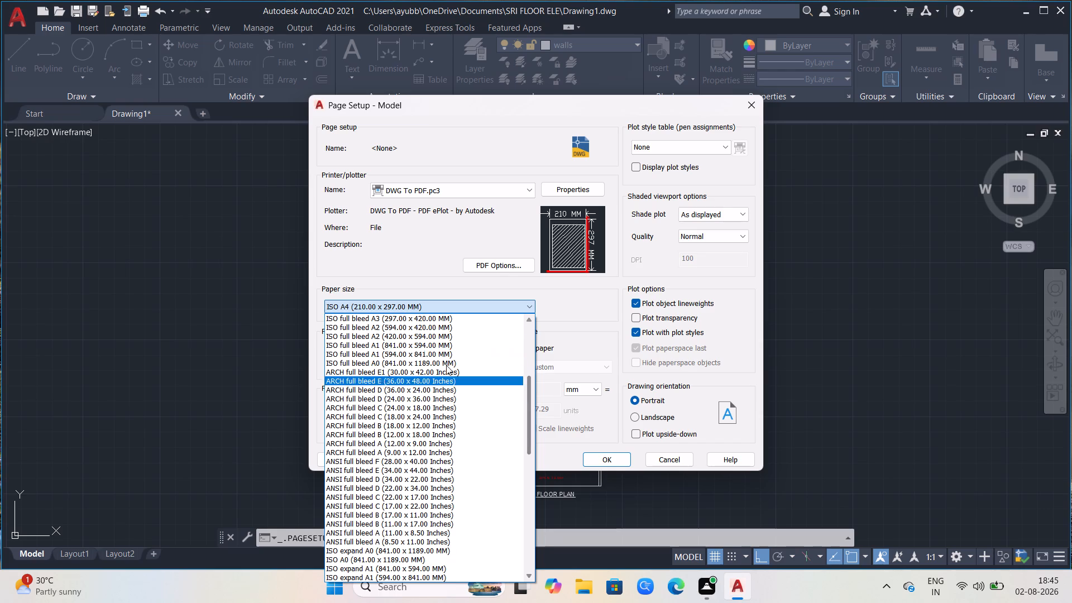
pyautogui.scroll(-2, 342, 424)
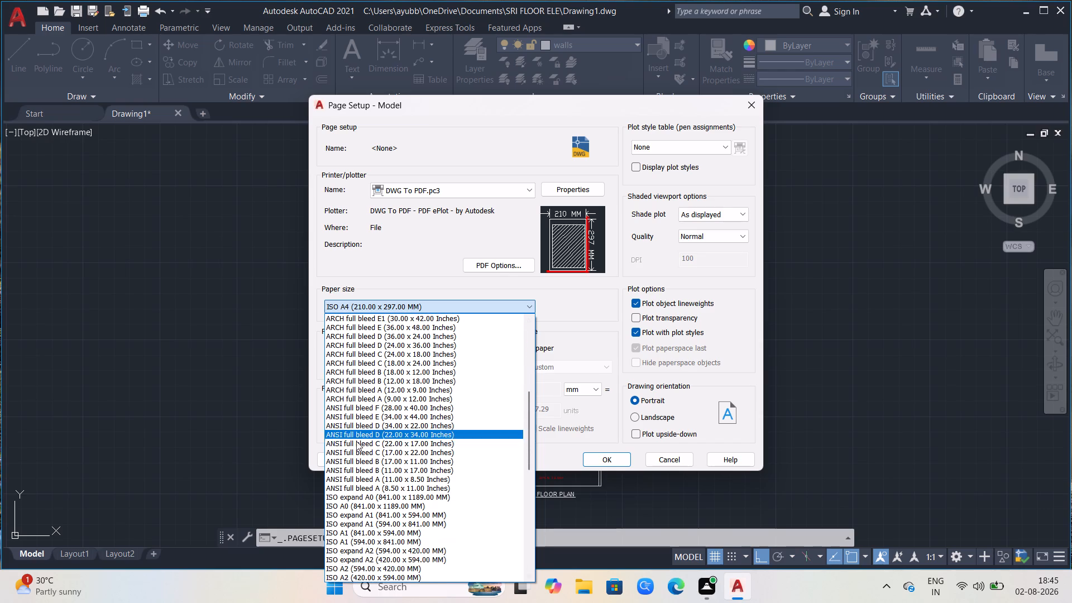
pyautogui.scroll(-1, 386, 534)
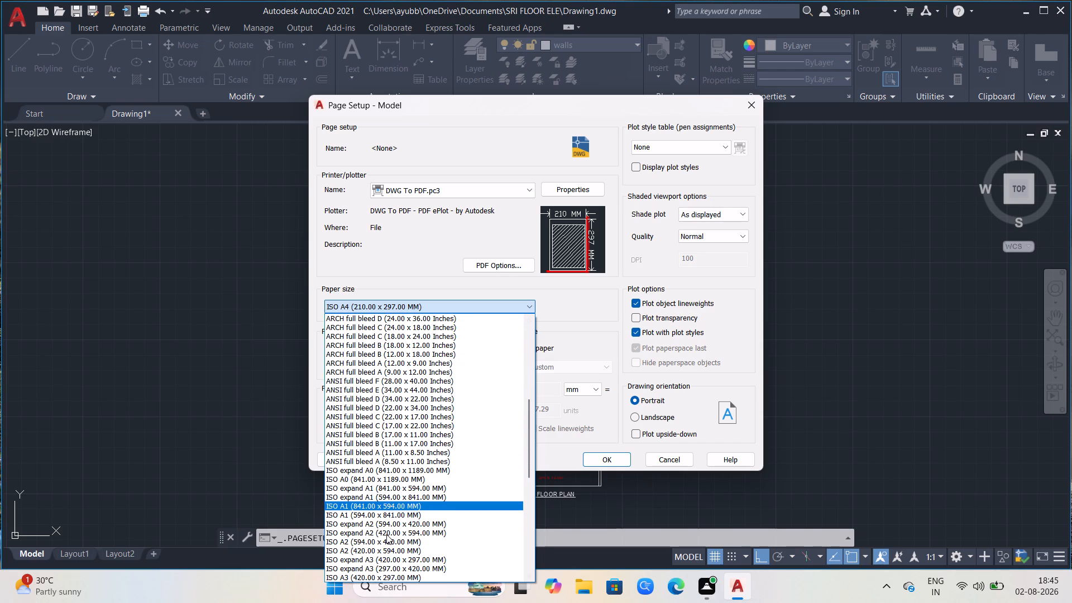
pyautogui.scroll(-1, 386, 534)
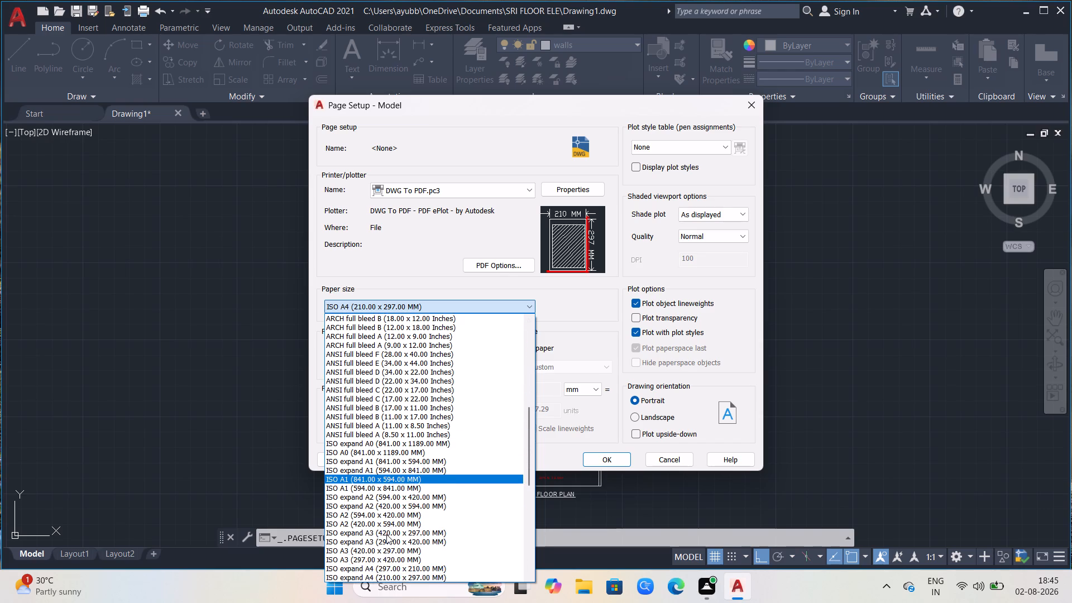
pyautogui.scroll(-2, 386, 534)
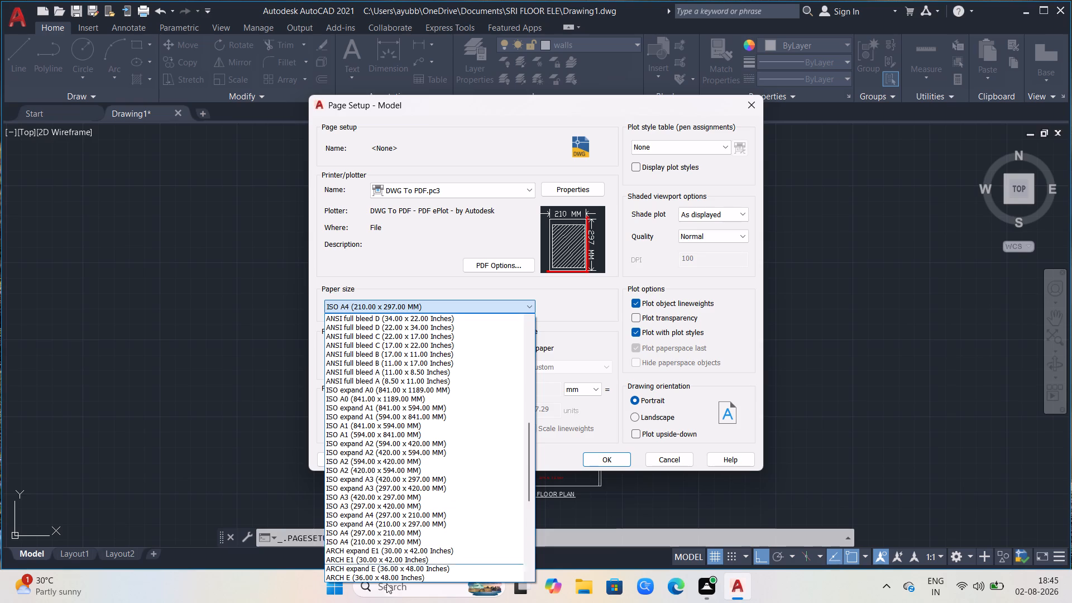
pyautogui.scroll(-2, 384, 539)
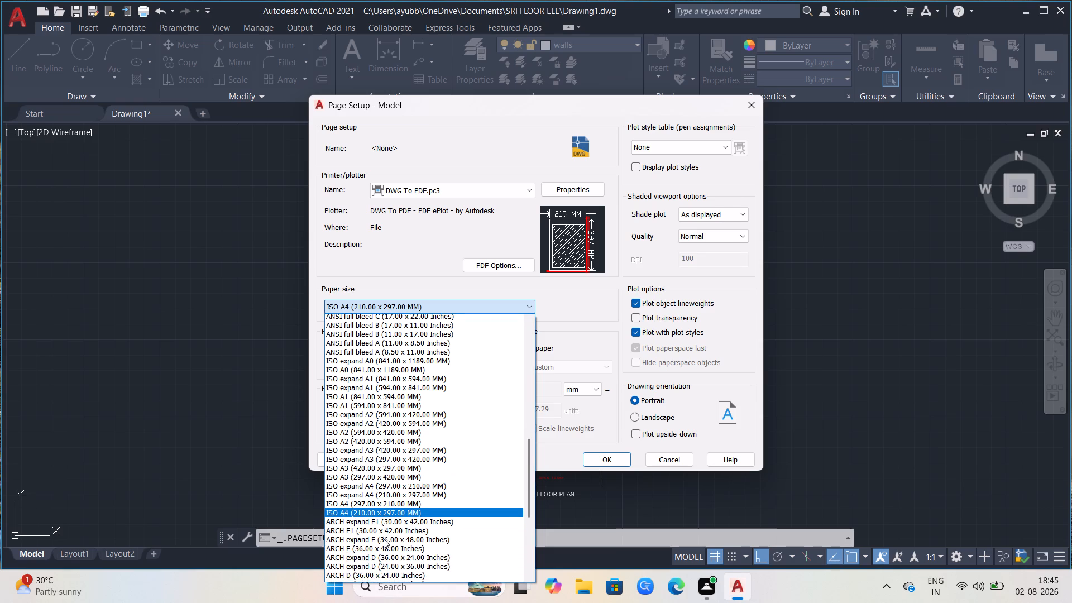
pyautogui.scroll(-7, 384, 539)
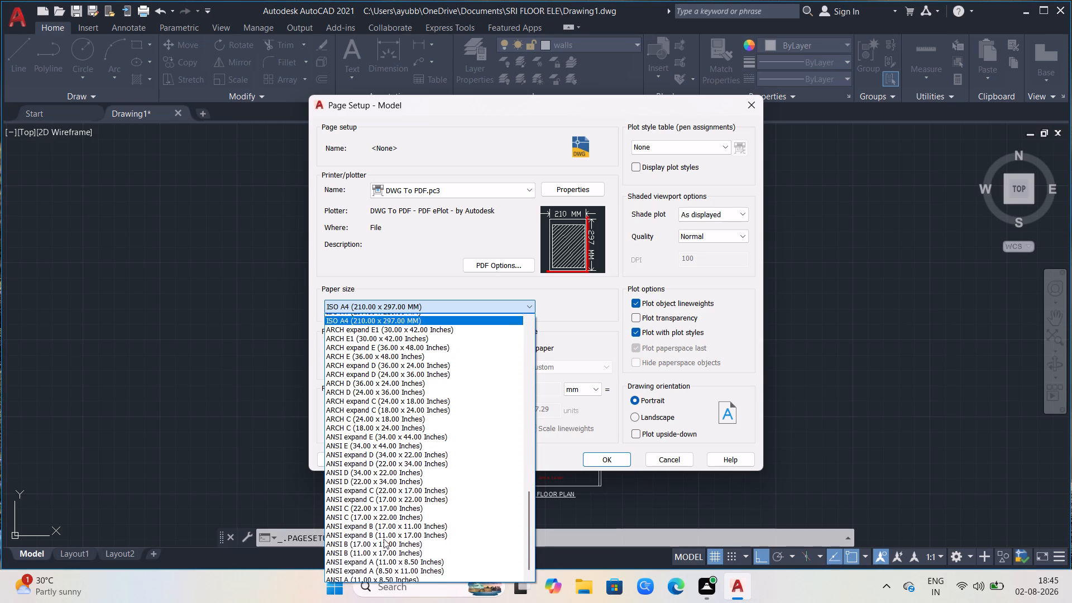
pyautogui.scroll(-4, 384, 539)
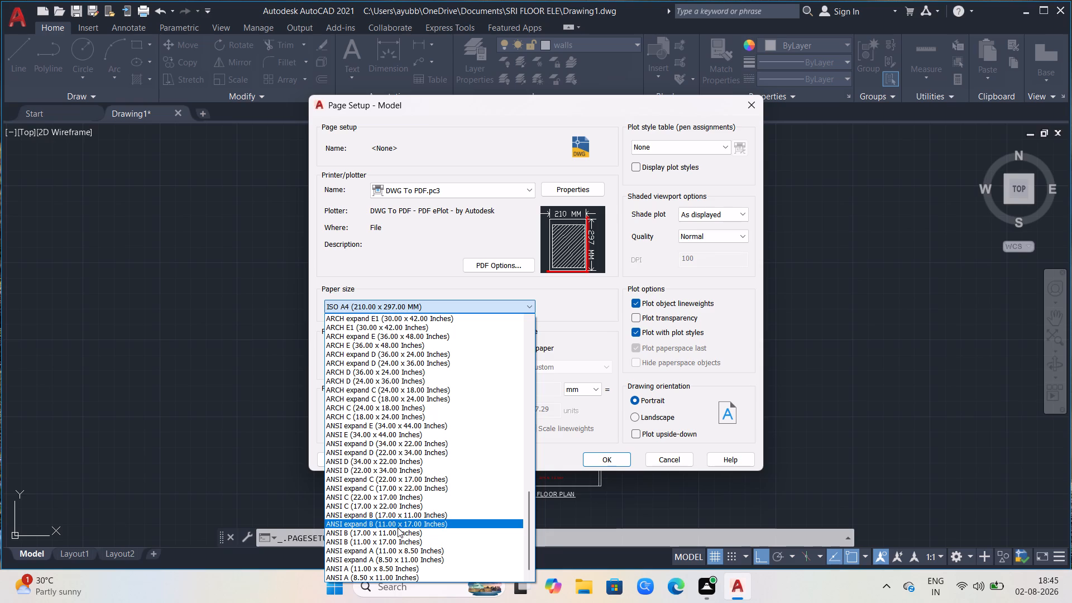
pyautogui.scroll(-2, 398, 528)
pyautogui.scroll(5, 398, 459)
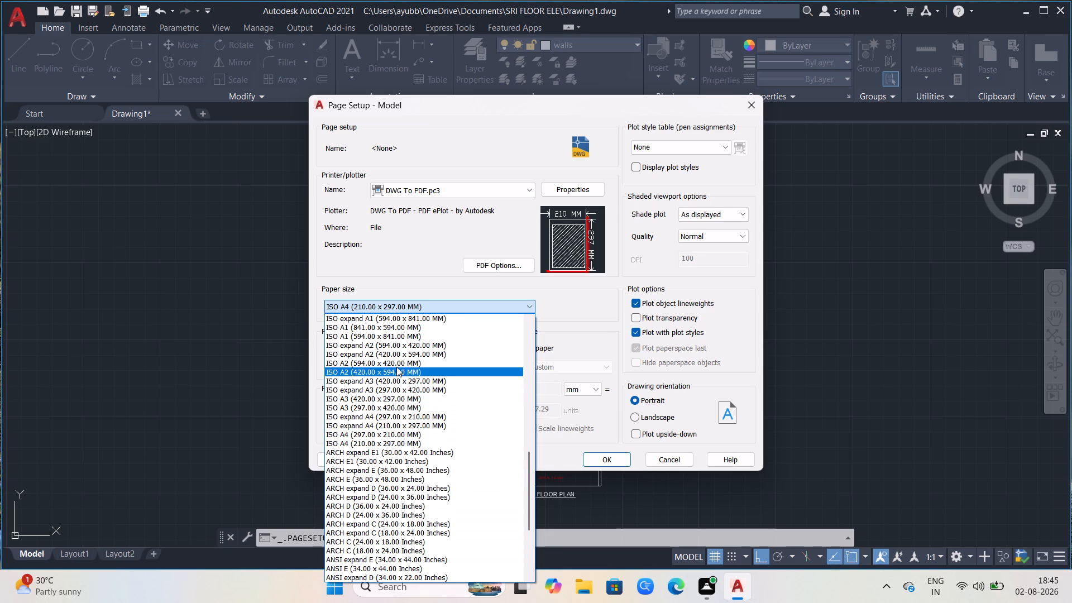
pyautogui.scroll(4, 398, 367)
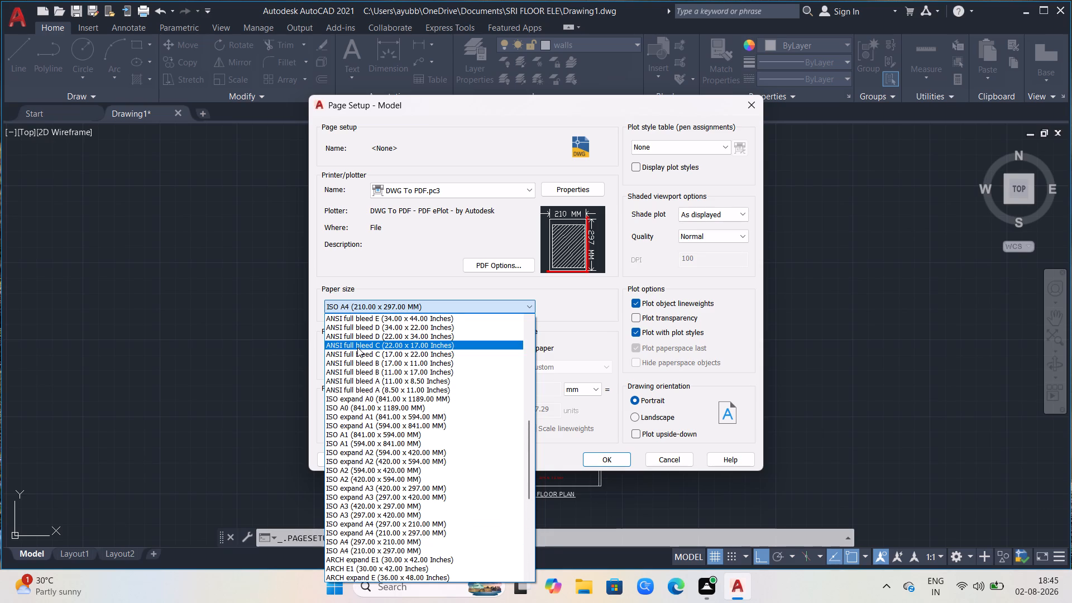
pyautogui.scroll(2, 393, 360)
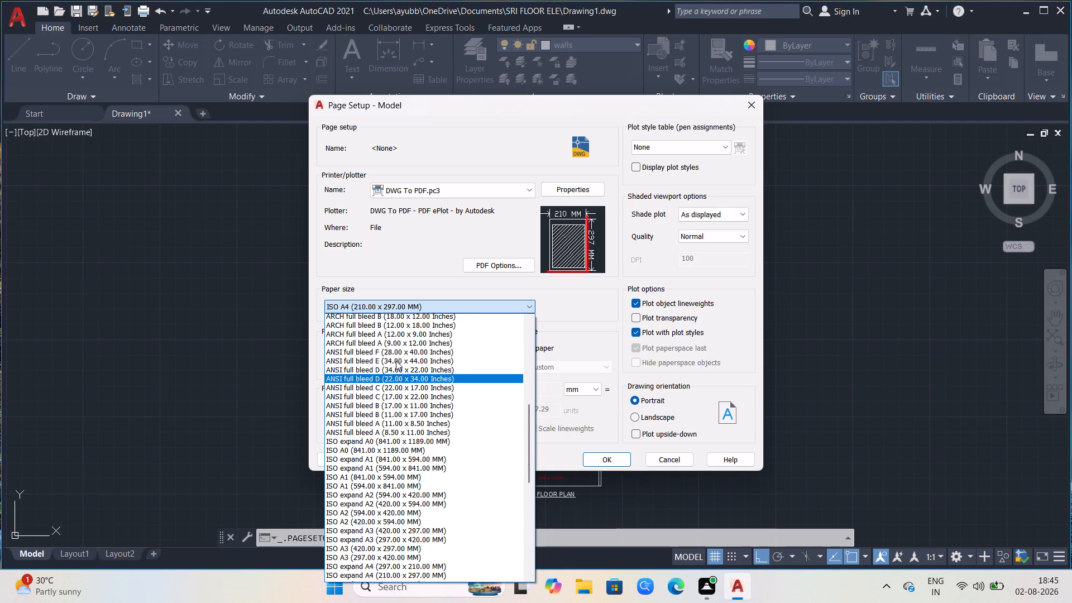
pyautogui.scroll(5, 396, 361)
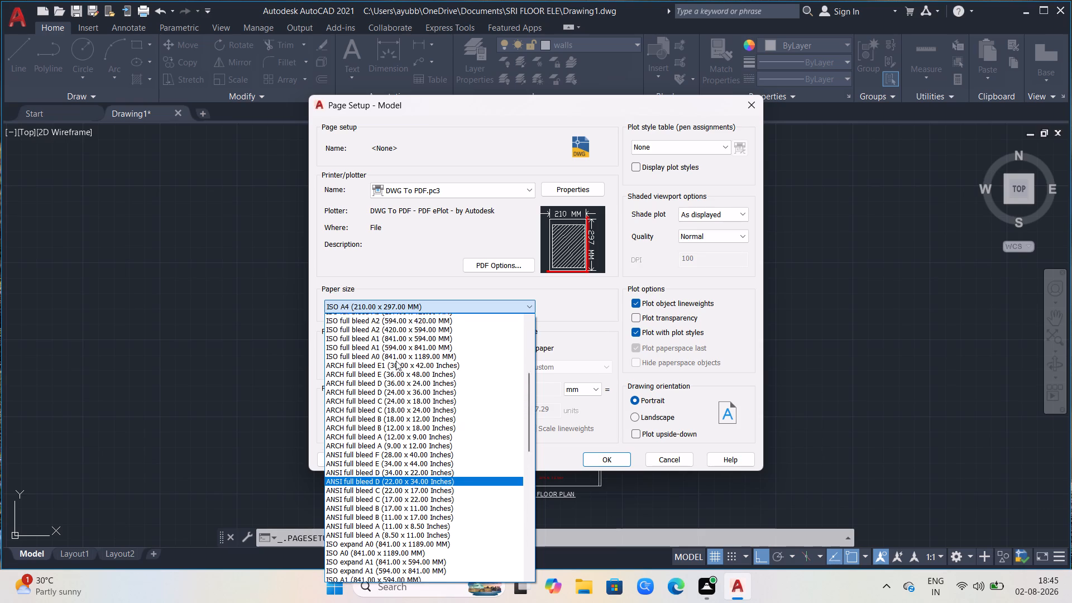
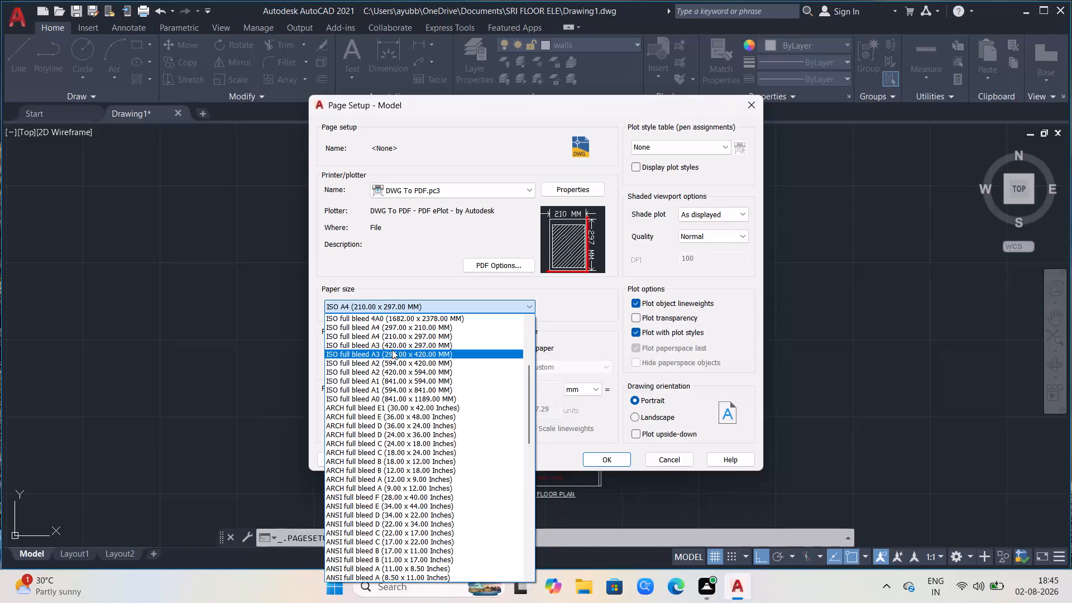
# Look back through the ISO full bleed paper sizes offered for the DWG To PDF plotter.
pyautogui.scroll(1, 395, 343)
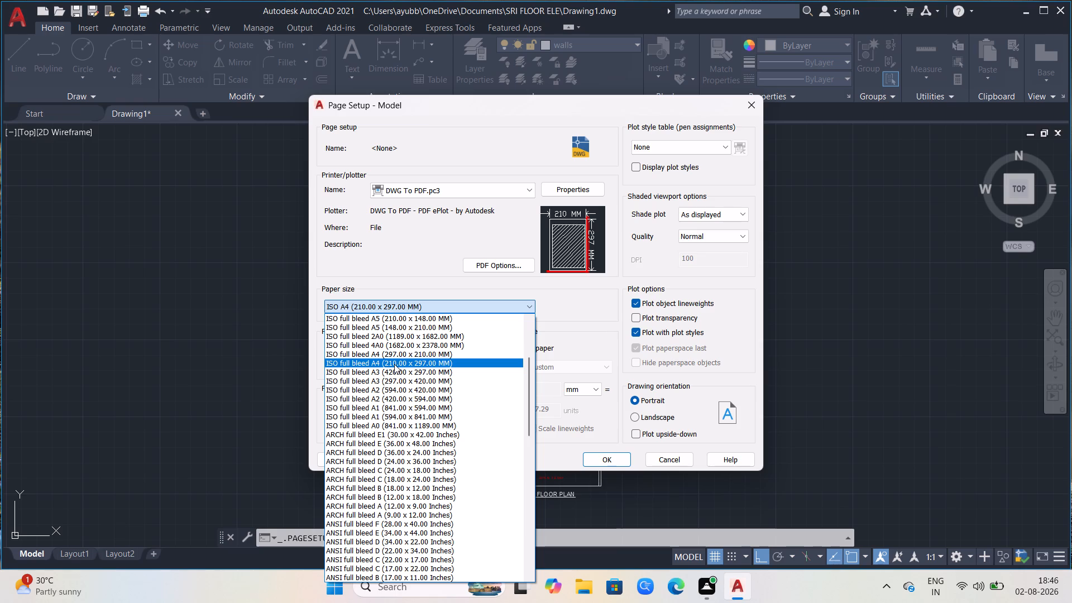
pyautogui.scroll(1, 396, 376)
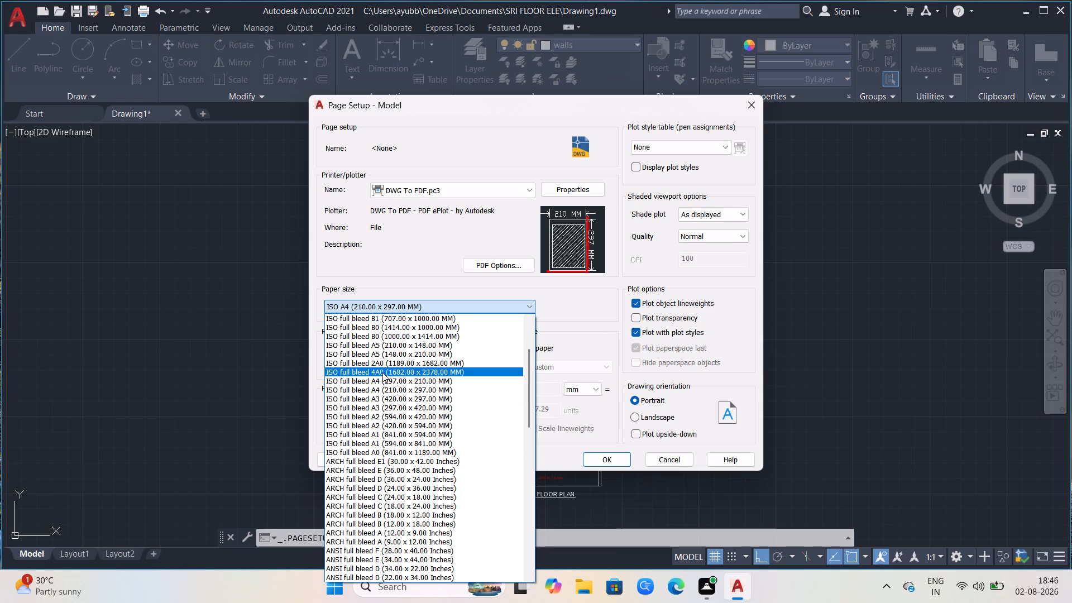
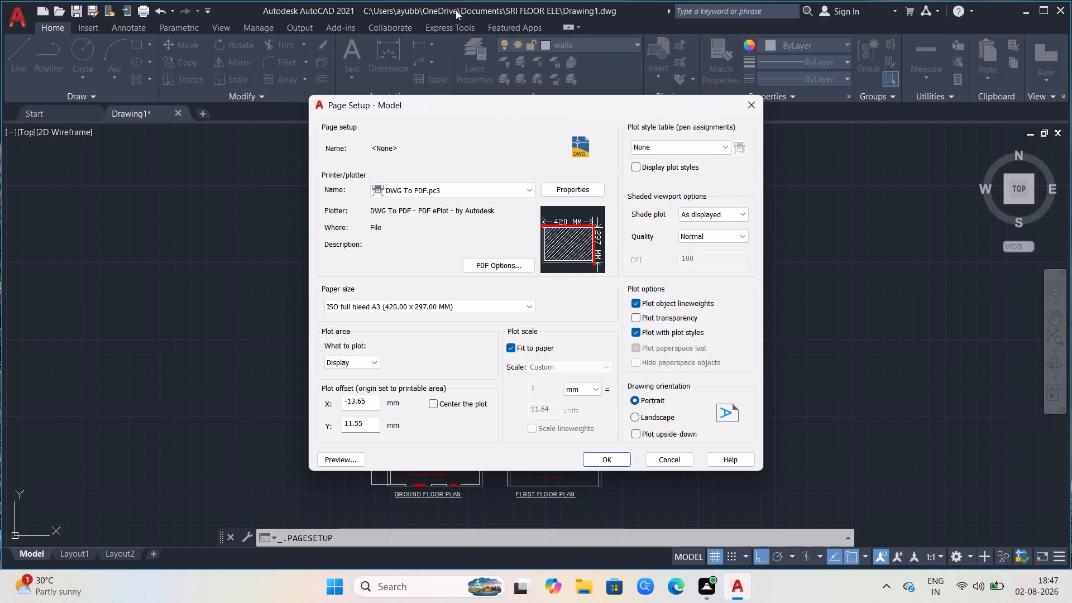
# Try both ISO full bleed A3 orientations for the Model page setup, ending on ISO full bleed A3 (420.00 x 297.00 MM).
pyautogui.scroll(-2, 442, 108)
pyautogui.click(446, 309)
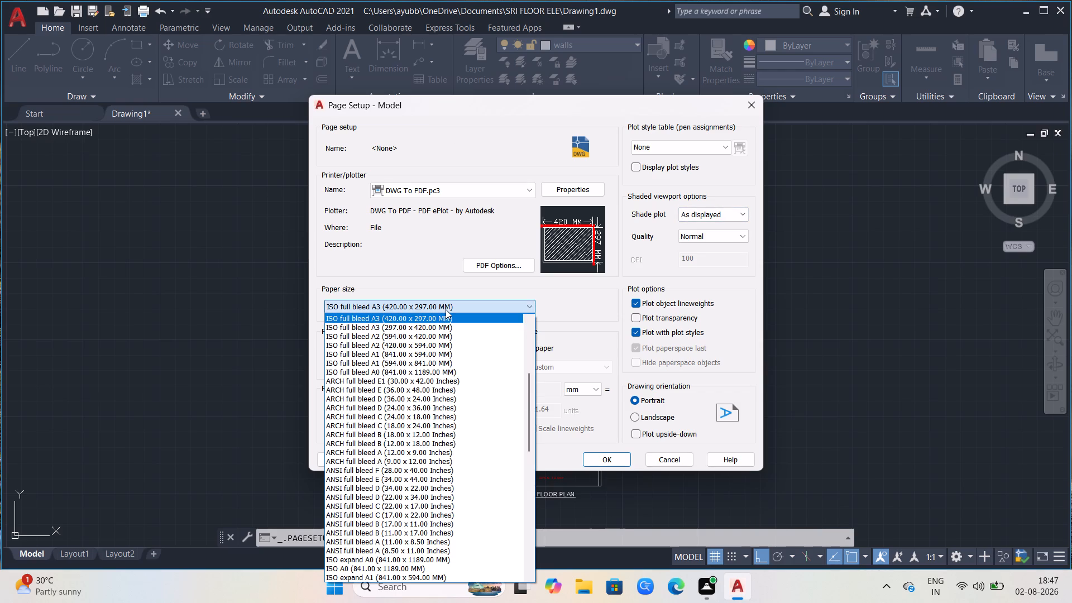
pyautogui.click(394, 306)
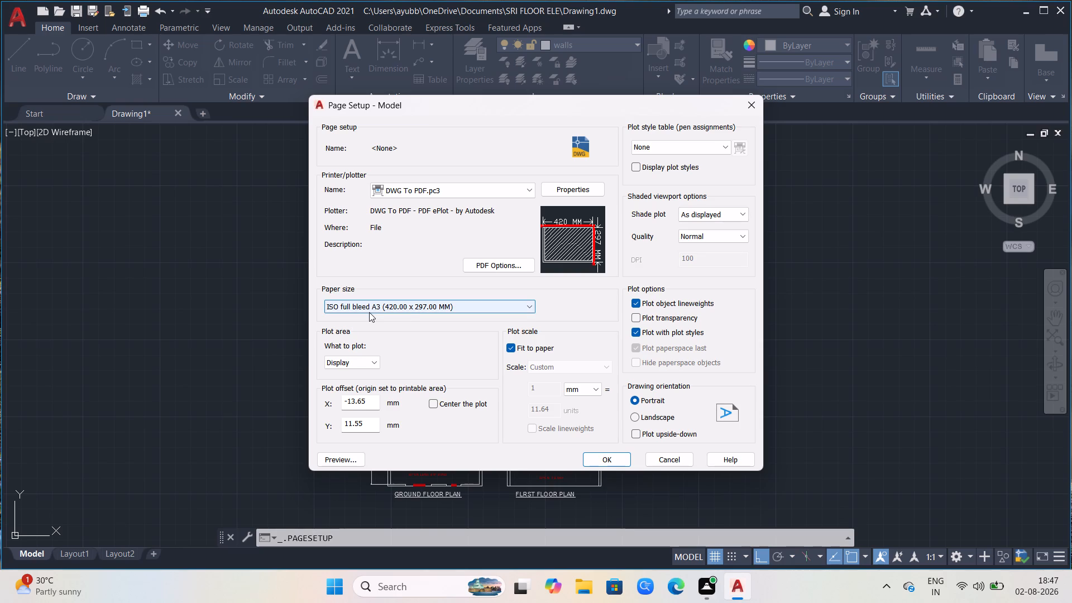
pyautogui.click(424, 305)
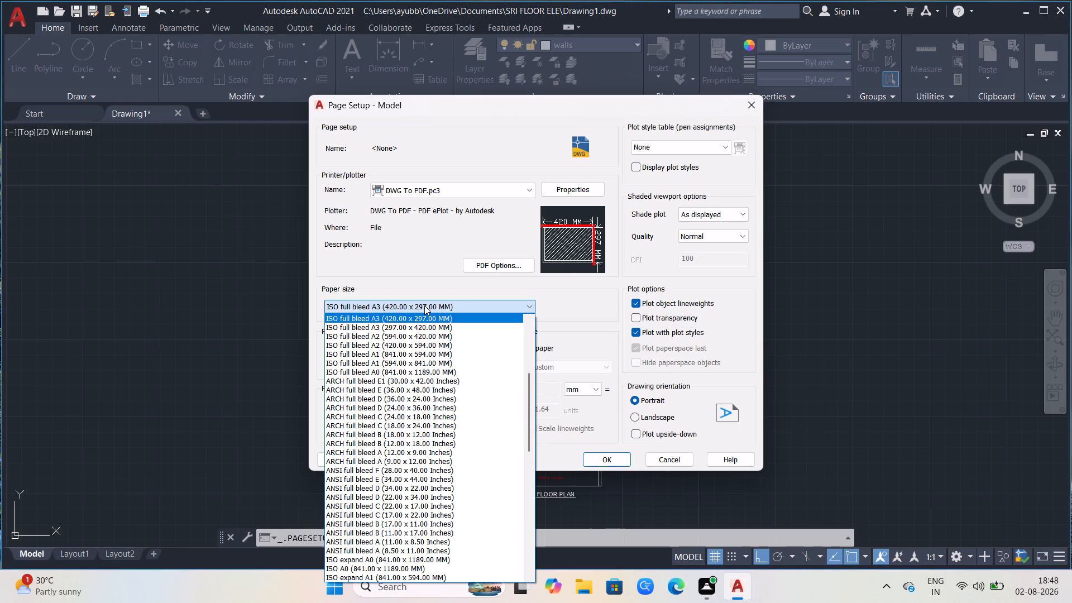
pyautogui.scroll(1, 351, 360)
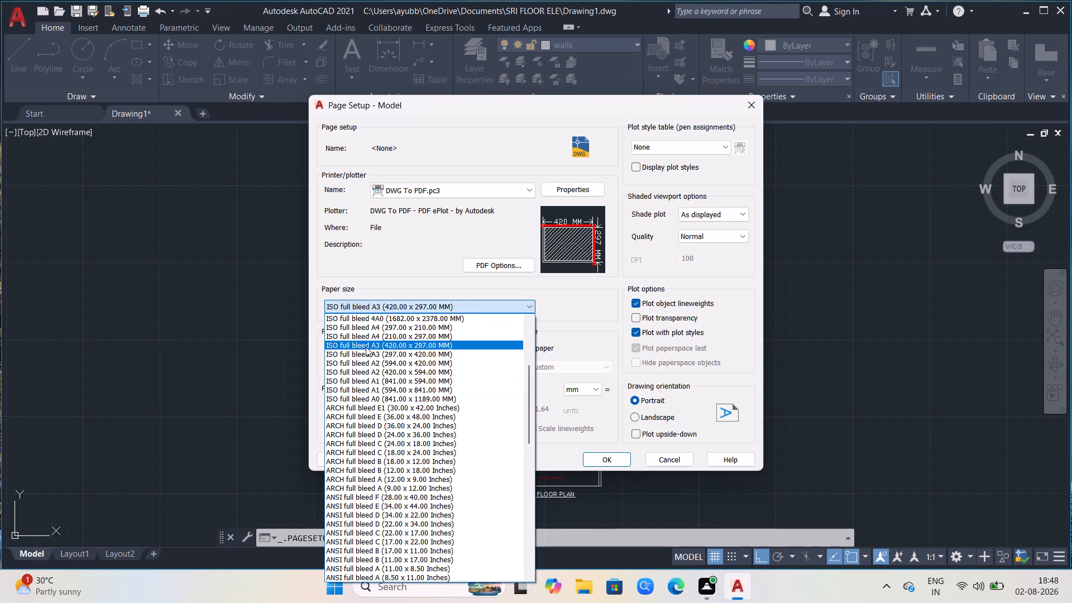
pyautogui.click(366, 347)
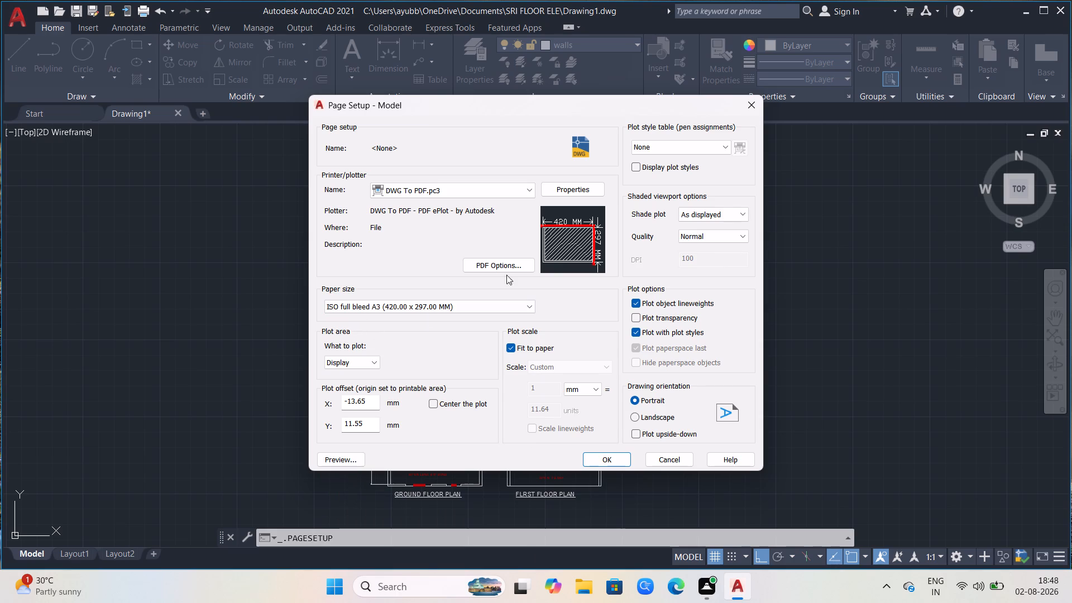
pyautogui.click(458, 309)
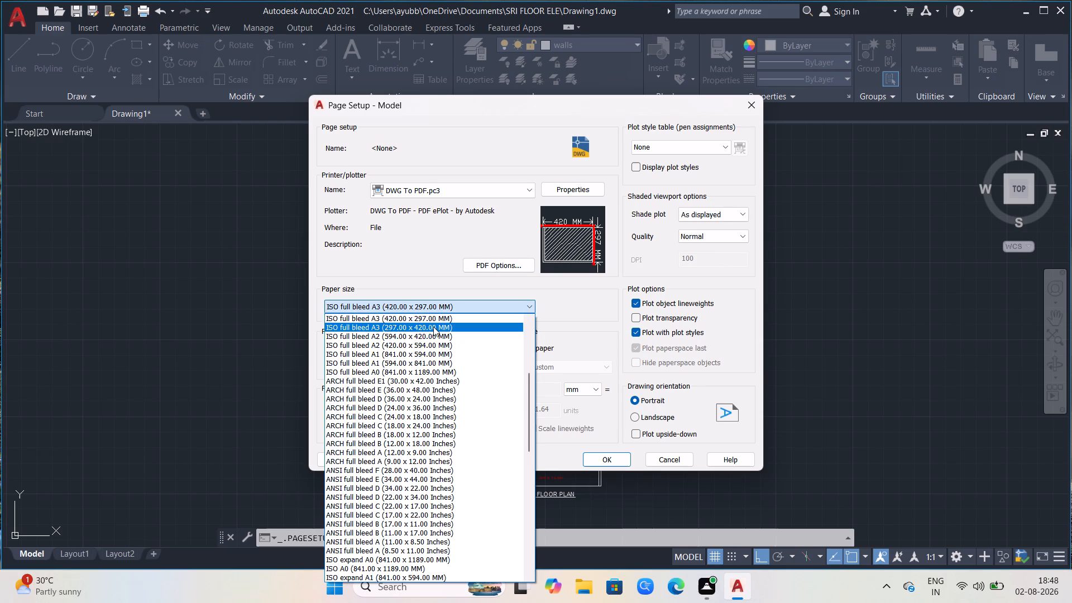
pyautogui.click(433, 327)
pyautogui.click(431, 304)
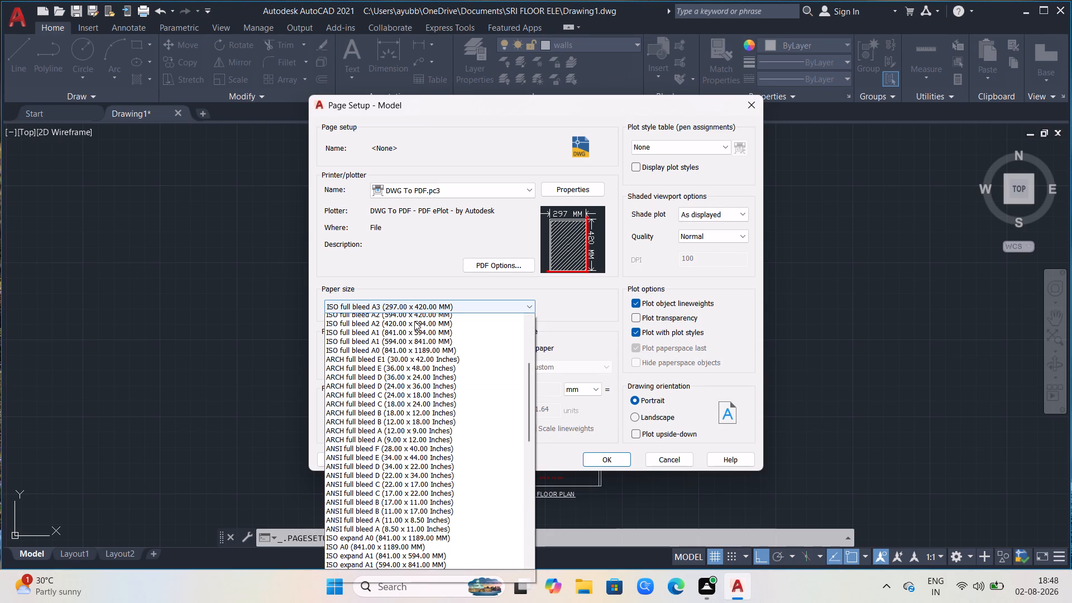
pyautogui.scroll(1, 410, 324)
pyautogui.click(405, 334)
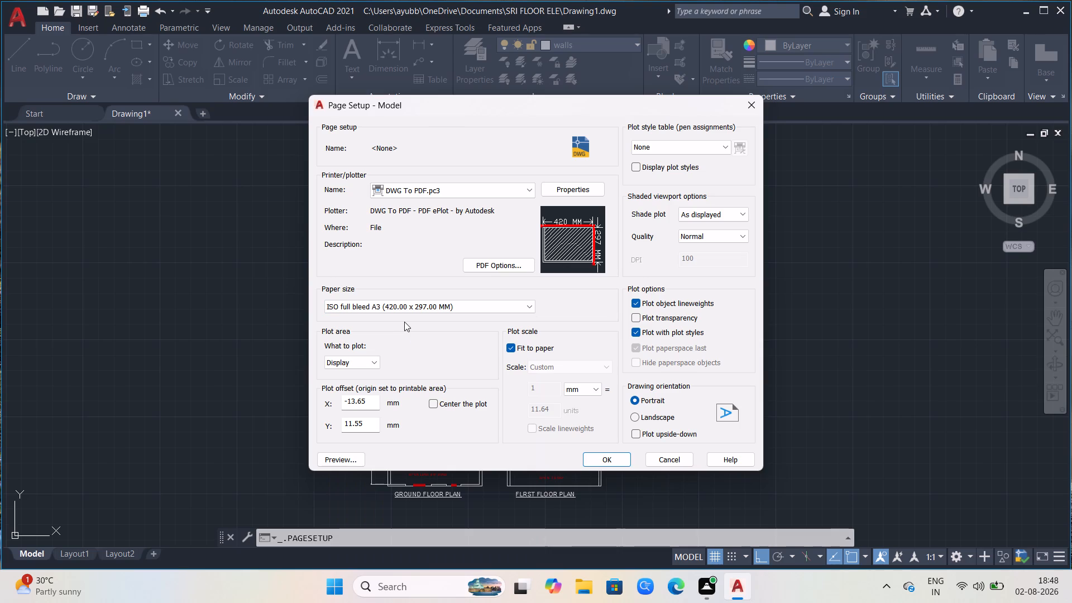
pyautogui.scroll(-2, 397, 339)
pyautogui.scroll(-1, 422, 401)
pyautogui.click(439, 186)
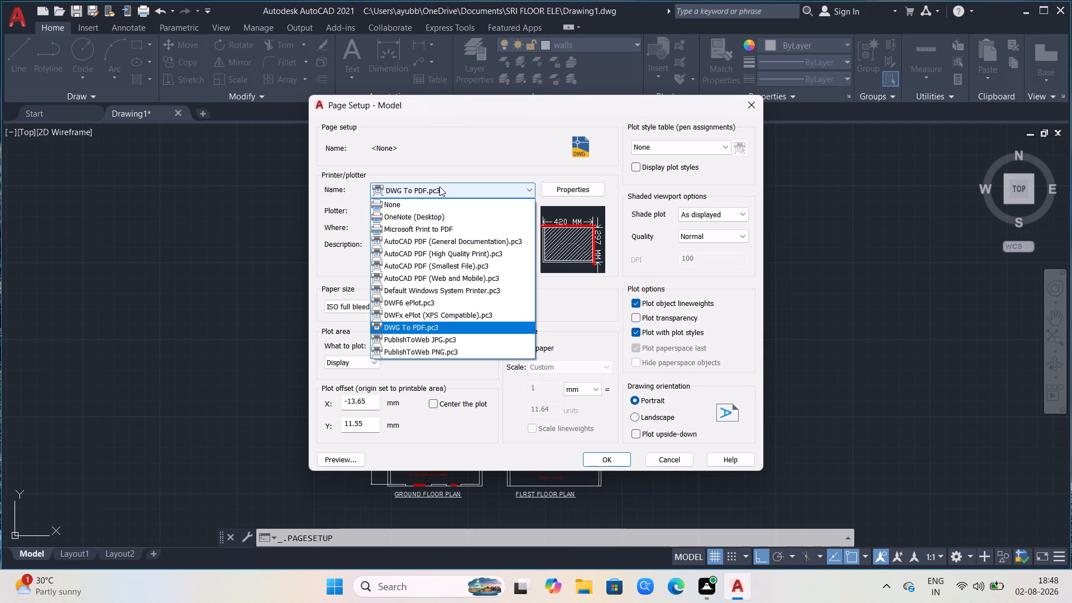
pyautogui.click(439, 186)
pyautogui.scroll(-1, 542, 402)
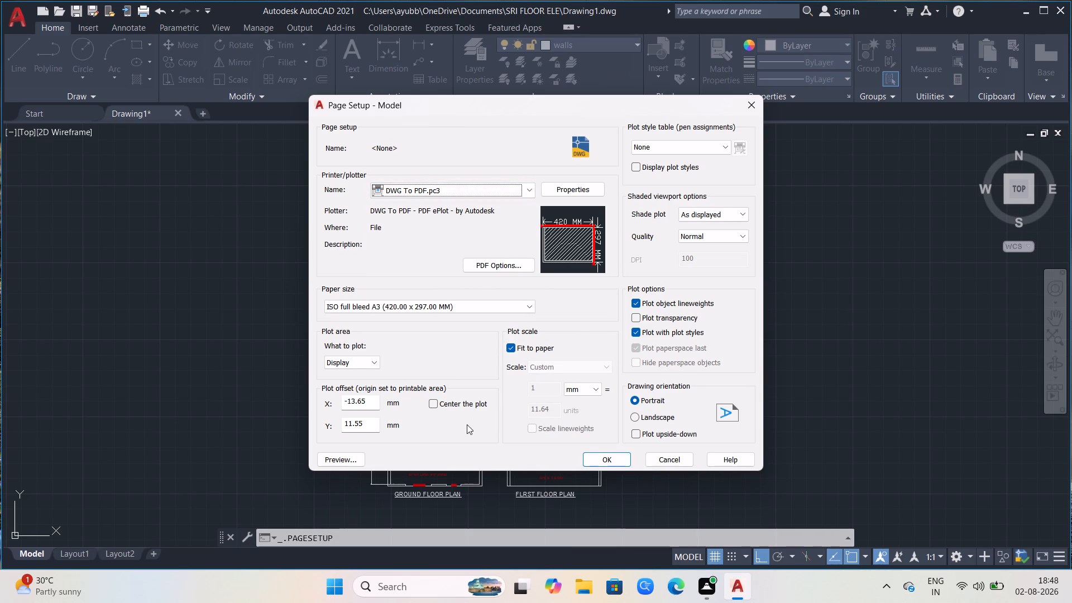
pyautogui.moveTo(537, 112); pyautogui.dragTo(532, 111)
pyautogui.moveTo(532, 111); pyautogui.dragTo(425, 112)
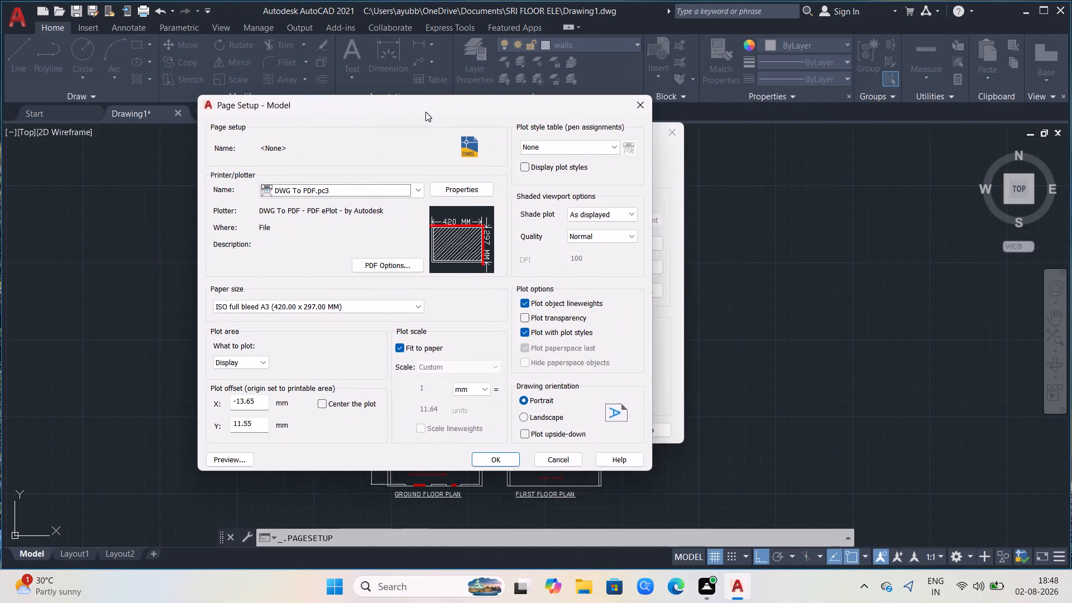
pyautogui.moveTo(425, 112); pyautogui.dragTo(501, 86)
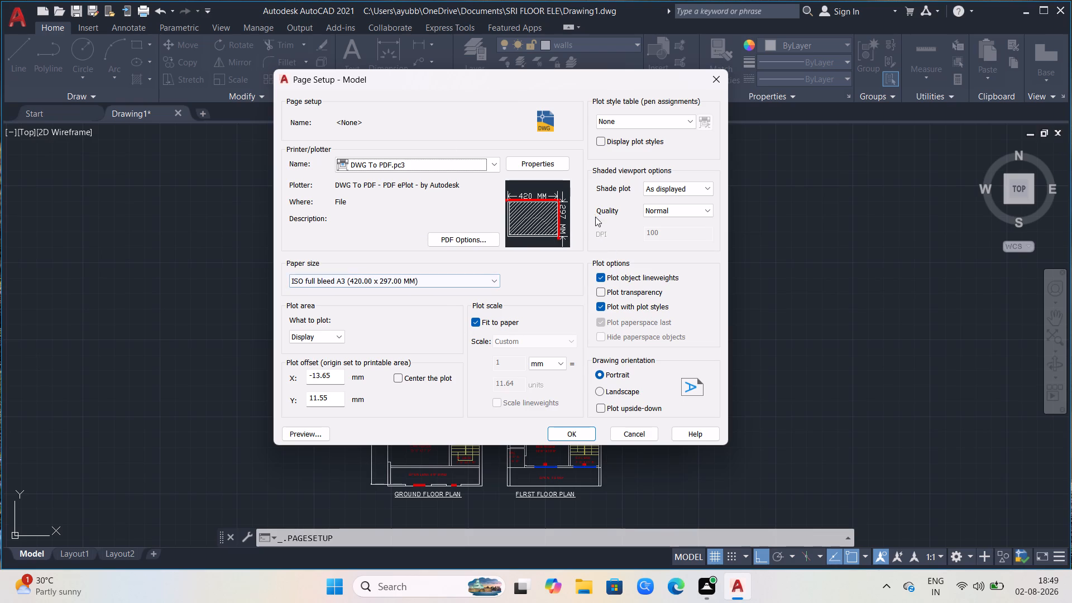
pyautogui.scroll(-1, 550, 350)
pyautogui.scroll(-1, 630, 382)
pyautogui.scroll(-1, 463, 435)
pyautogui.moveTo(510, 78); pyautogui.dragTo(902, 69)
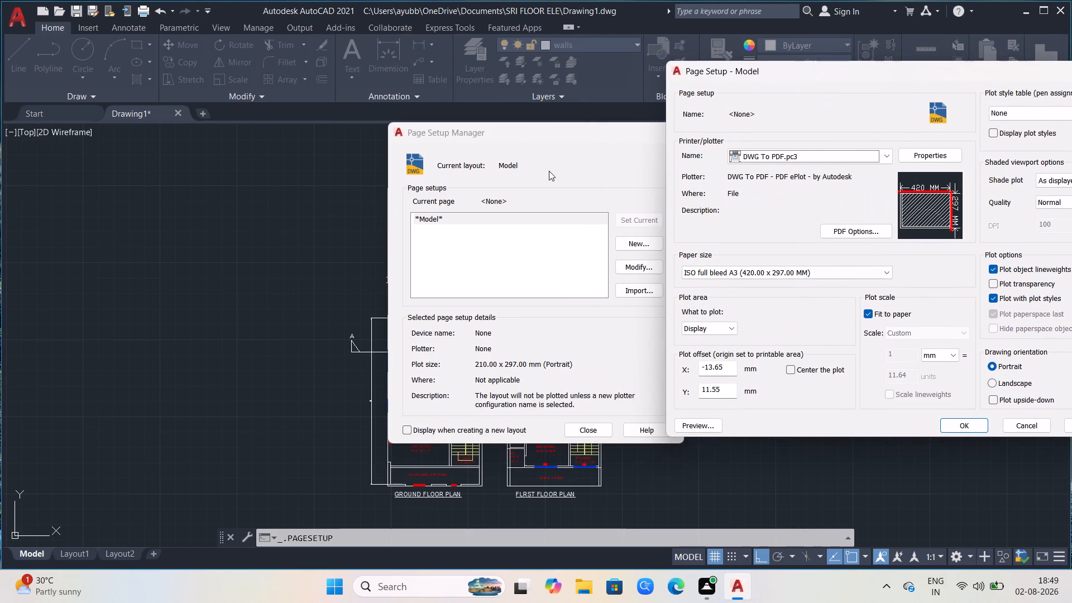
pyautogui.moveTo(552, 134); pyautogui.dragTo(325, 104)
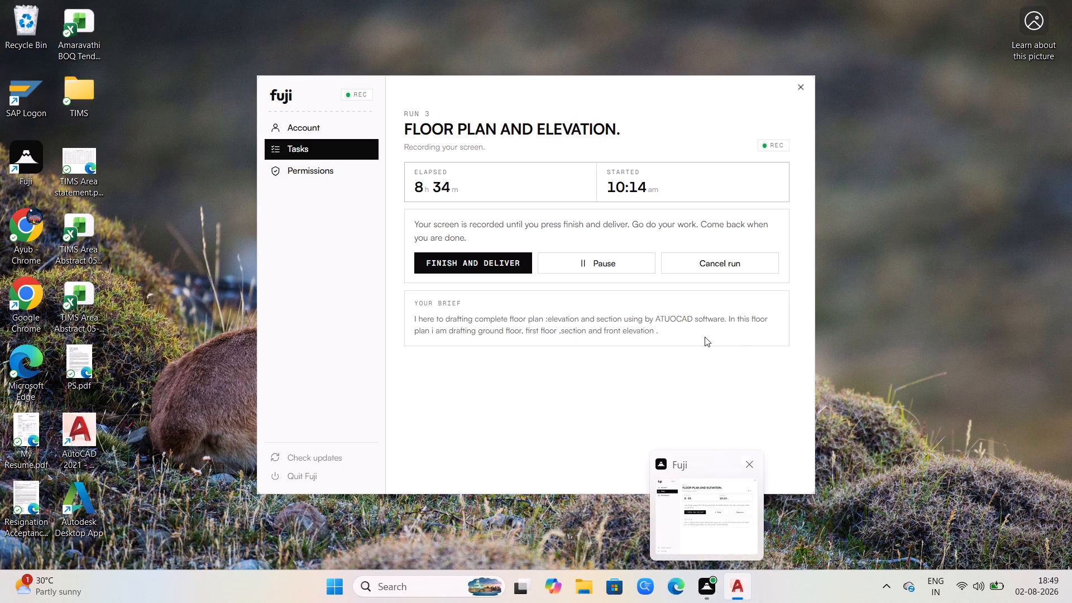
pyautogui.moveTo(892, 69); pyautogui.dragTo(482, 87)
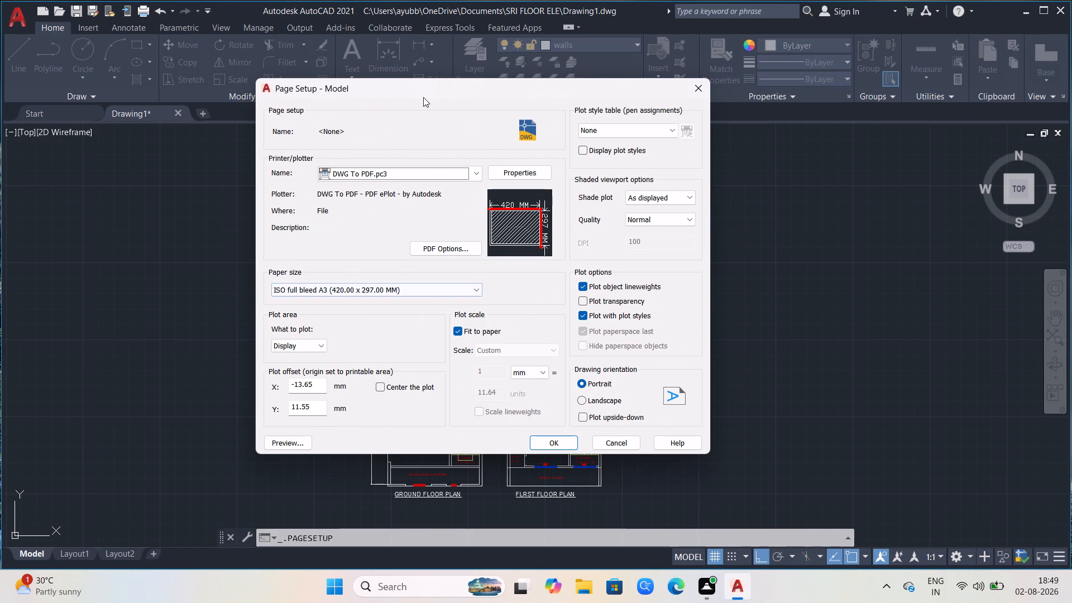
# Discard the Model page setup changes and close the Page Setup Manager.
pyautogui.click(704, 81)
pyautogui.click(671, 136)
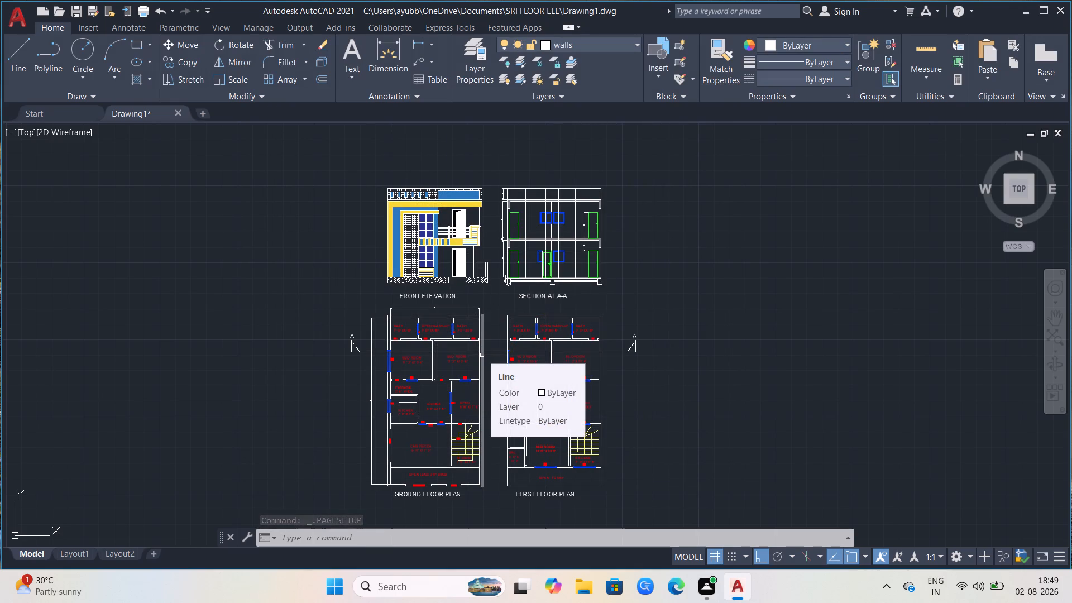
# Switch to Layout1 and modify its page setup to use the DWG To PDF.pc3 plotter.
pyautogui.click(69, 558)
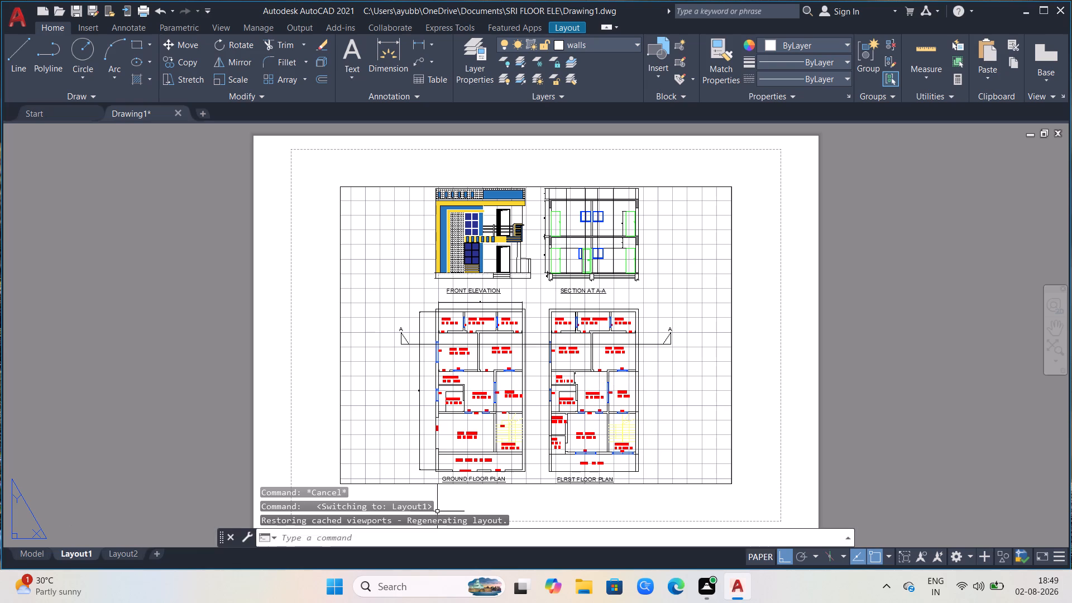
pyautogui.rightClick(76, 552)
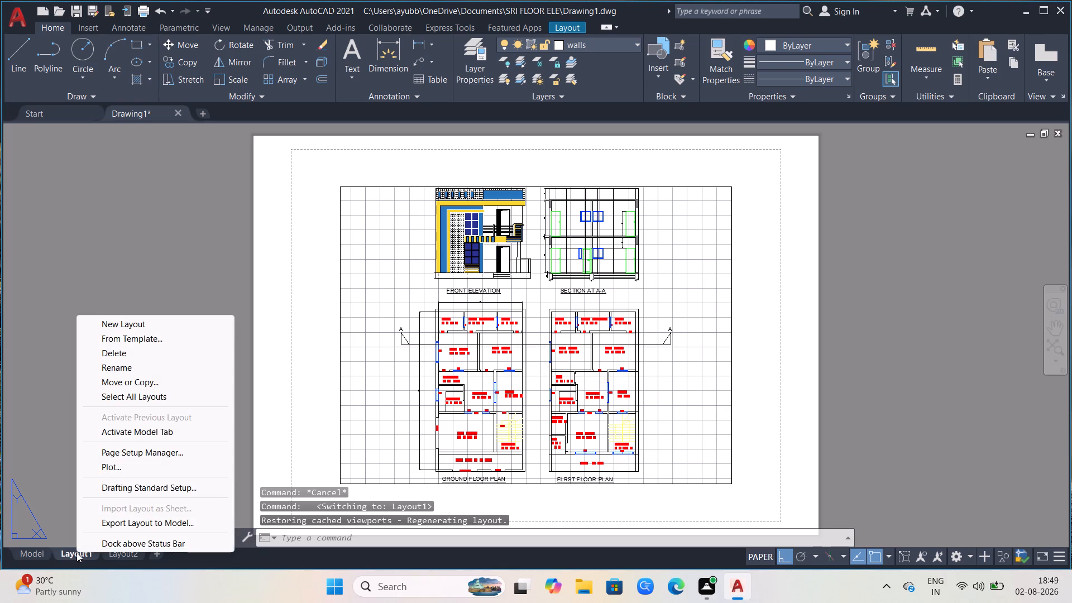
pyautogui.click(141, 458)
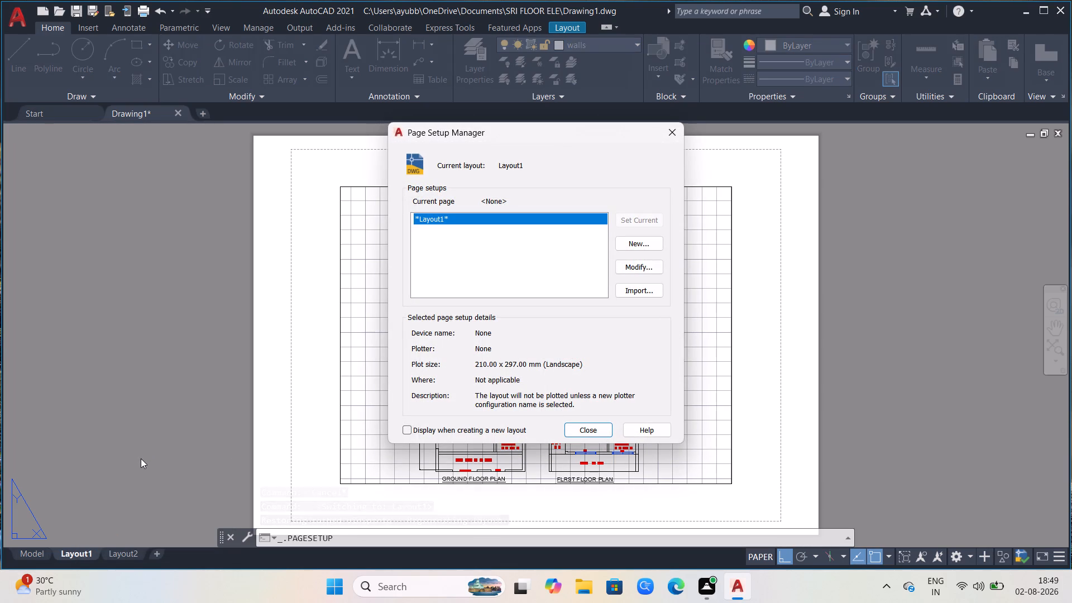
pyautogui.click(648, 264)
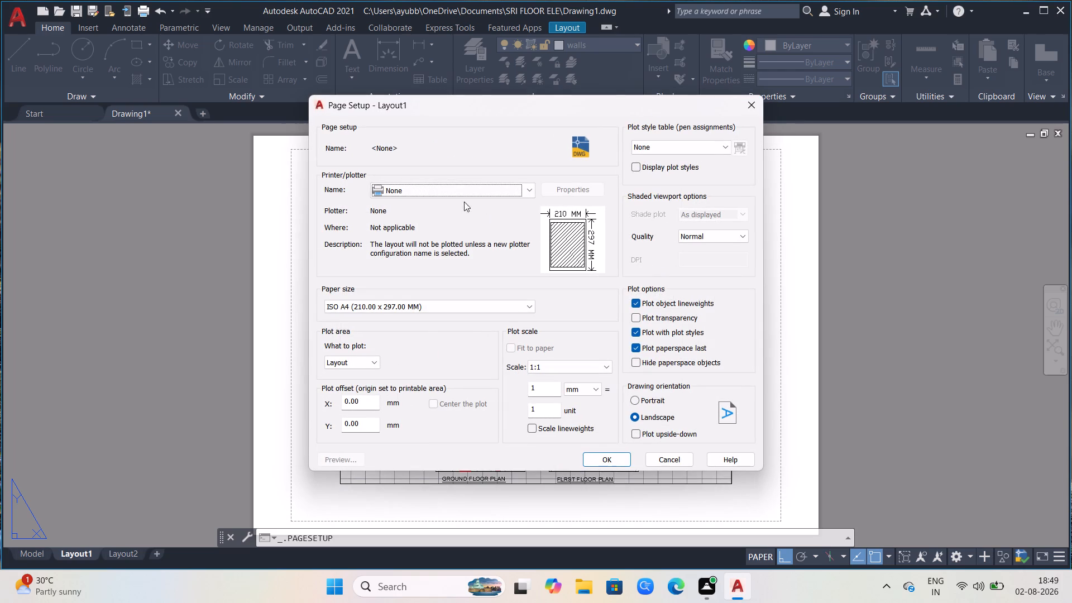
pyautogui.click(431, 183)
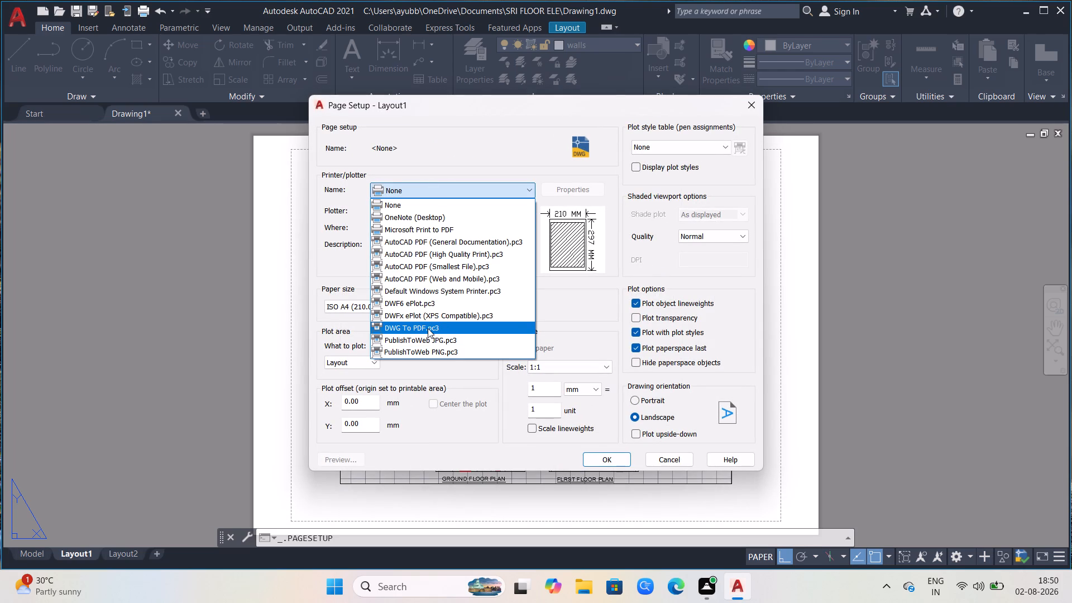
pyautogui.click(428, 328)
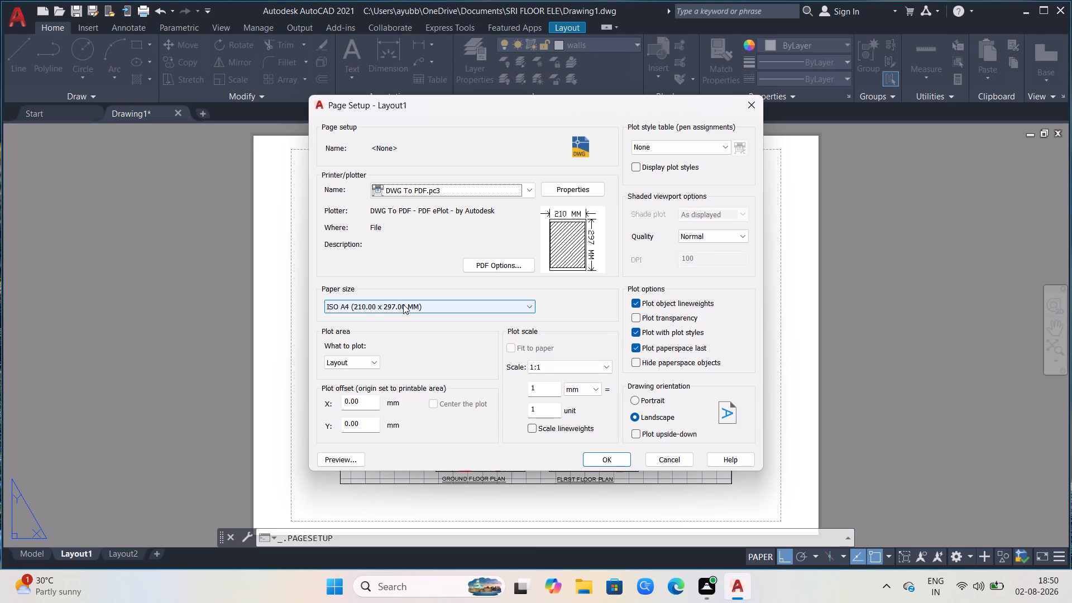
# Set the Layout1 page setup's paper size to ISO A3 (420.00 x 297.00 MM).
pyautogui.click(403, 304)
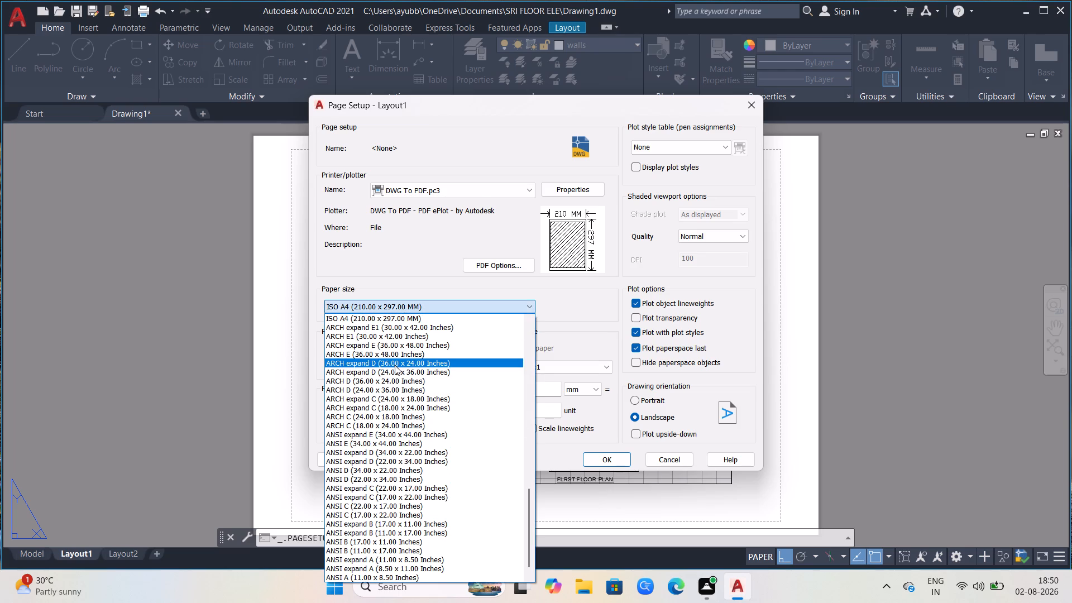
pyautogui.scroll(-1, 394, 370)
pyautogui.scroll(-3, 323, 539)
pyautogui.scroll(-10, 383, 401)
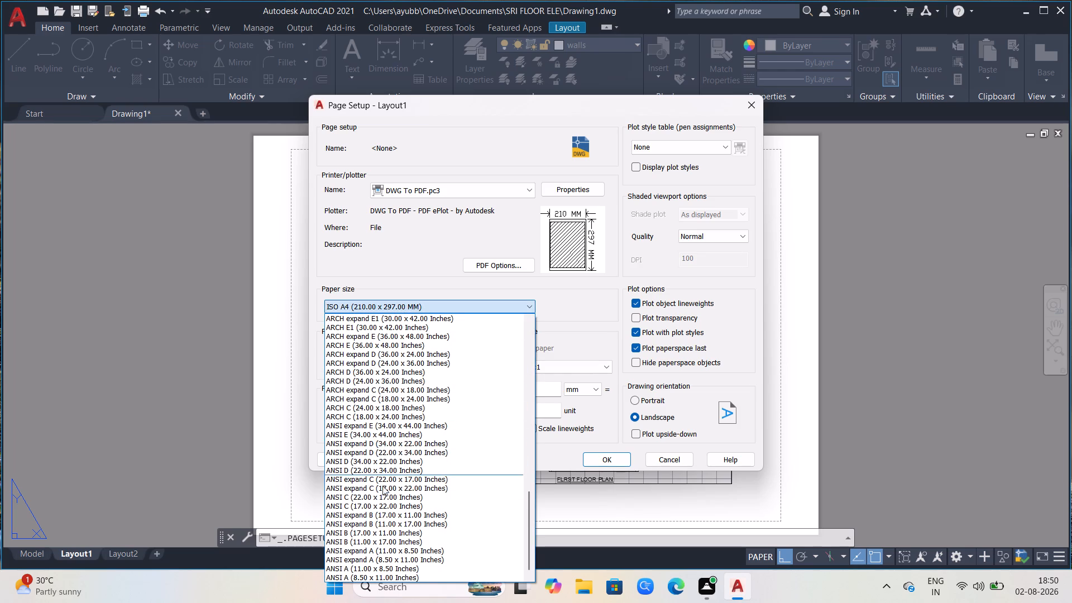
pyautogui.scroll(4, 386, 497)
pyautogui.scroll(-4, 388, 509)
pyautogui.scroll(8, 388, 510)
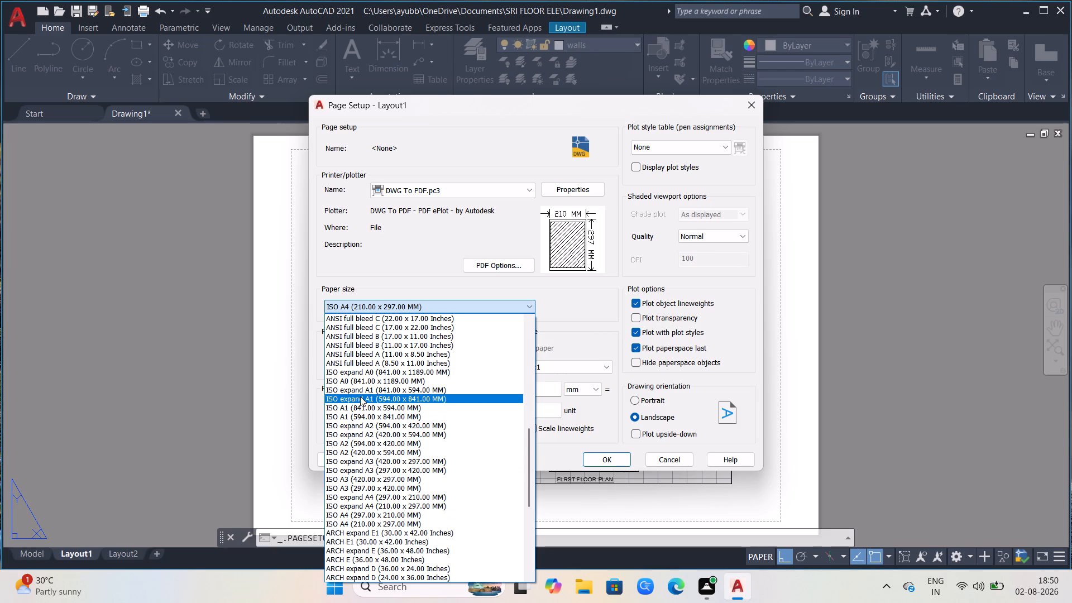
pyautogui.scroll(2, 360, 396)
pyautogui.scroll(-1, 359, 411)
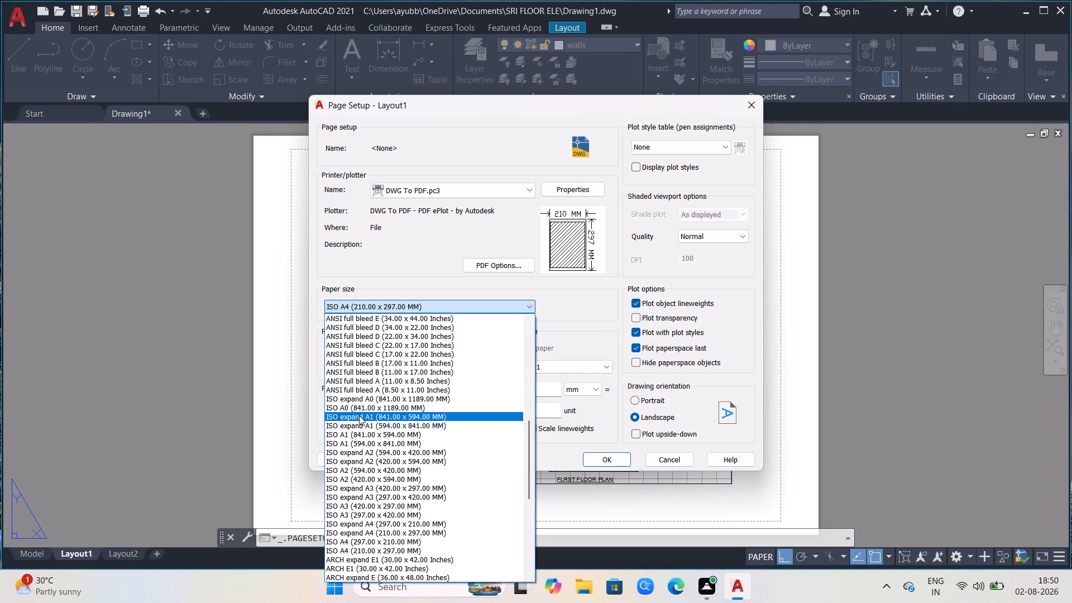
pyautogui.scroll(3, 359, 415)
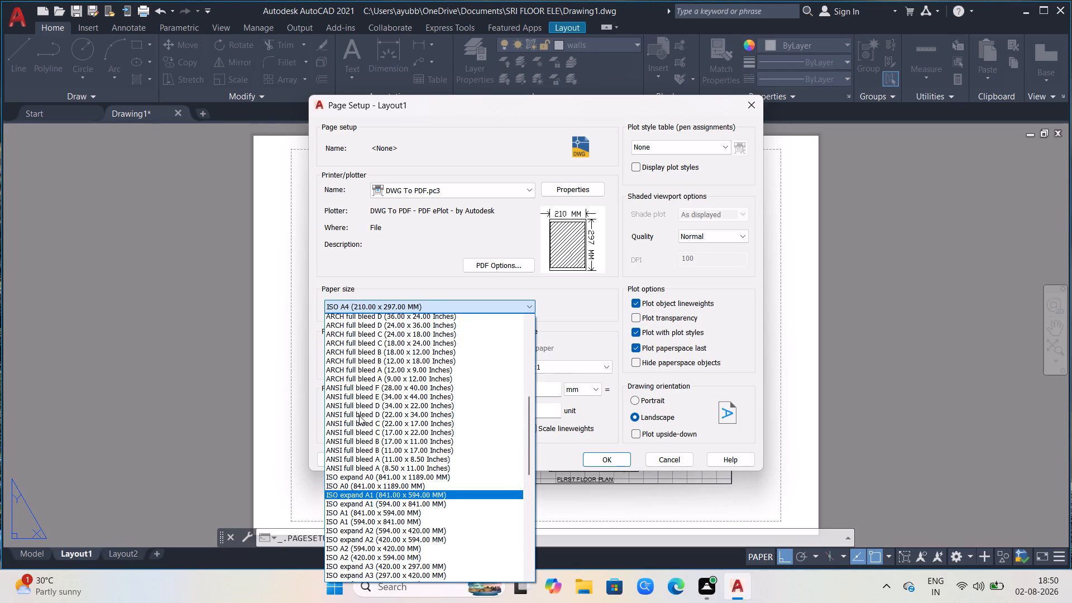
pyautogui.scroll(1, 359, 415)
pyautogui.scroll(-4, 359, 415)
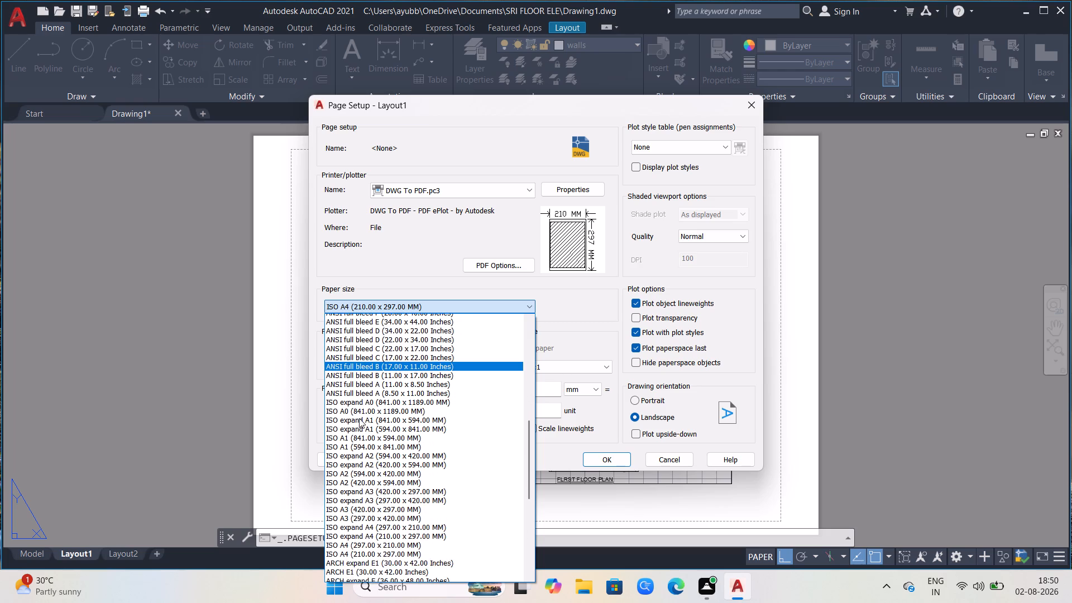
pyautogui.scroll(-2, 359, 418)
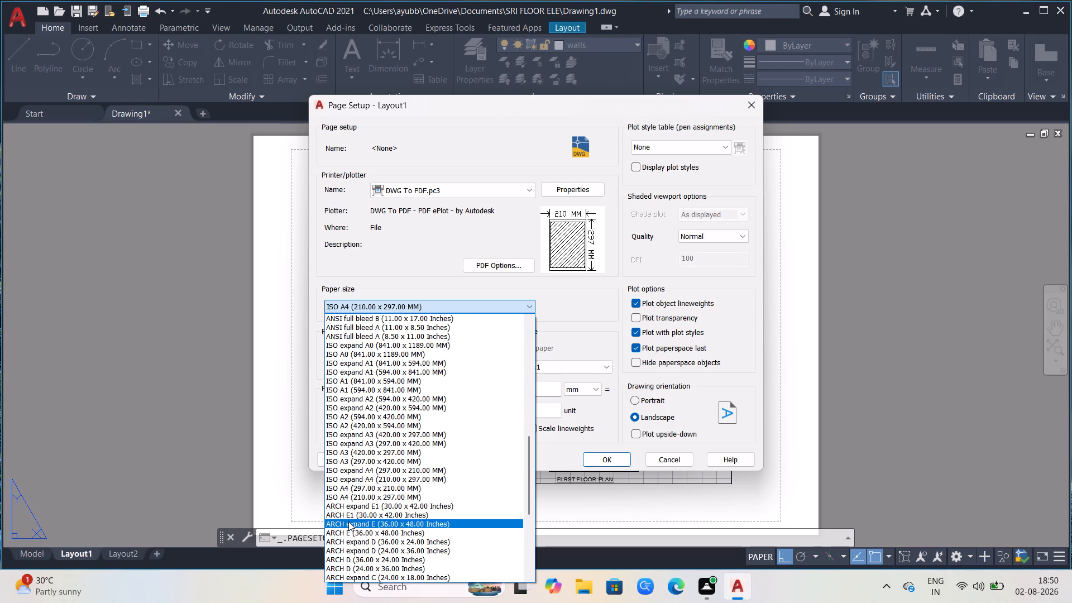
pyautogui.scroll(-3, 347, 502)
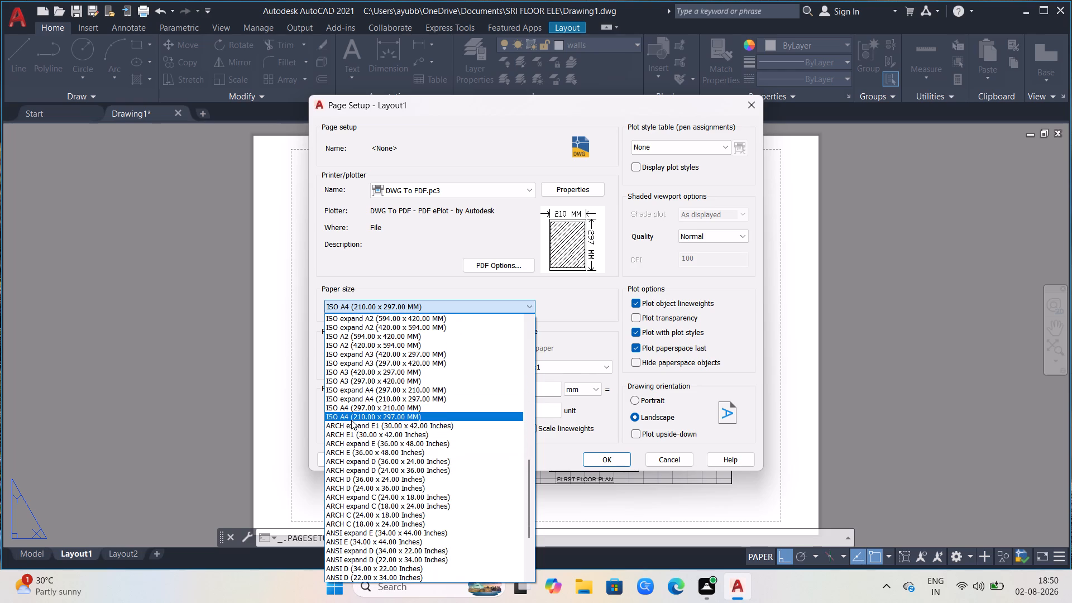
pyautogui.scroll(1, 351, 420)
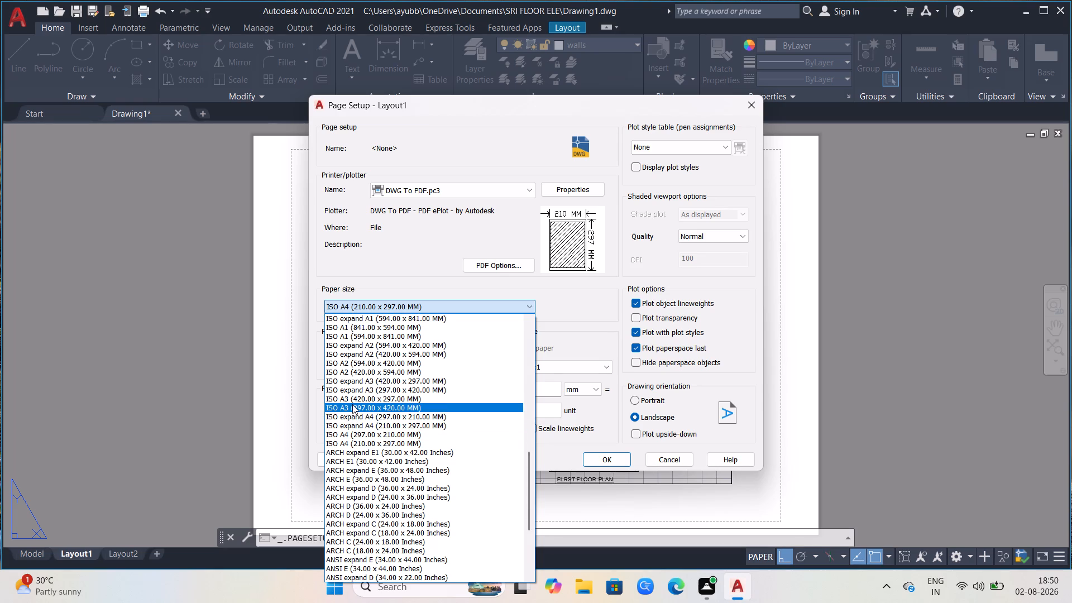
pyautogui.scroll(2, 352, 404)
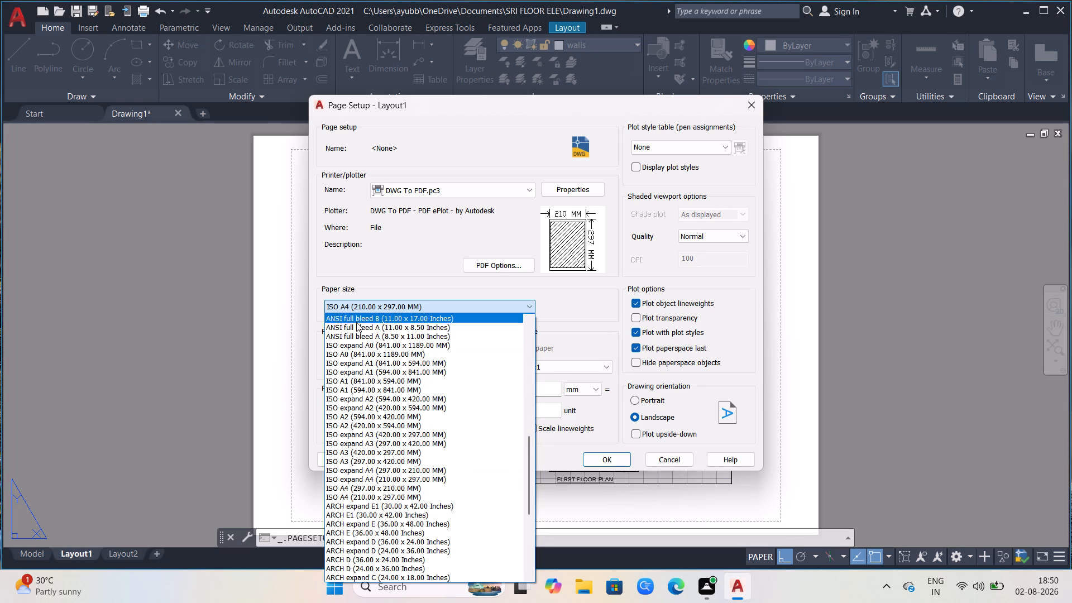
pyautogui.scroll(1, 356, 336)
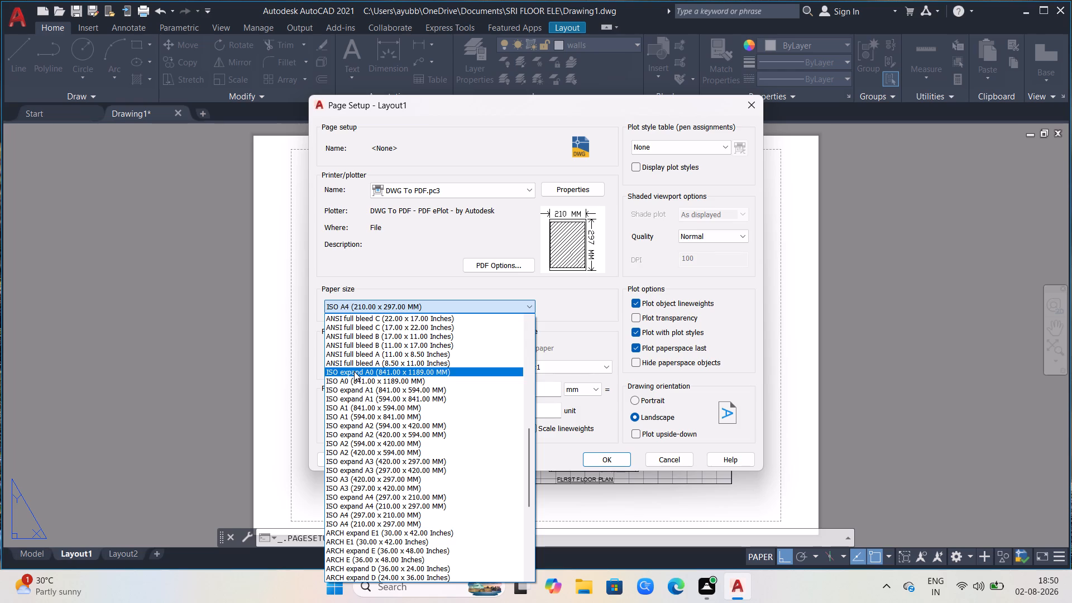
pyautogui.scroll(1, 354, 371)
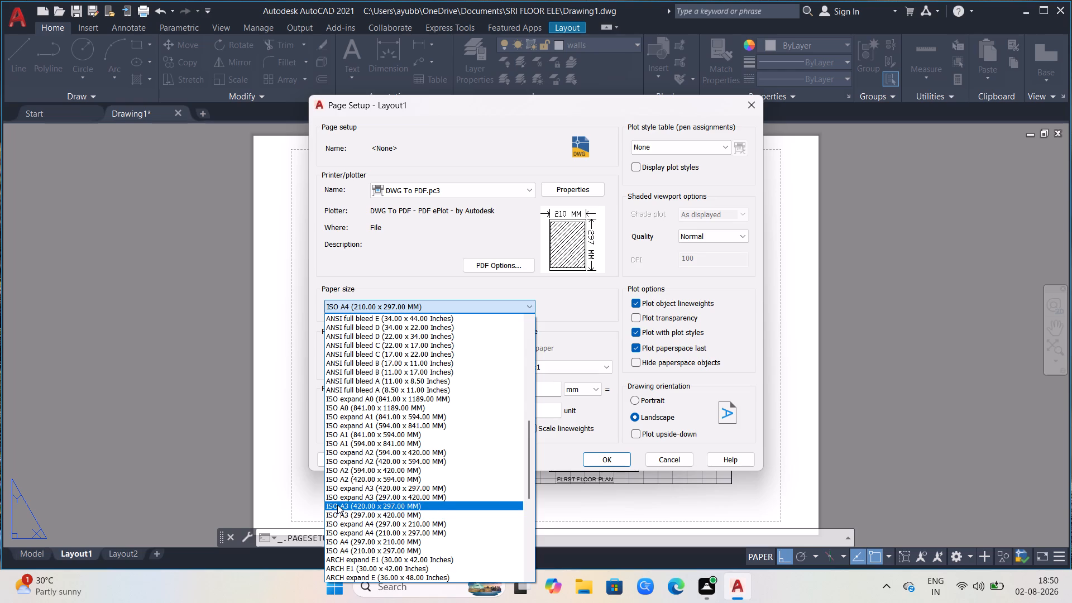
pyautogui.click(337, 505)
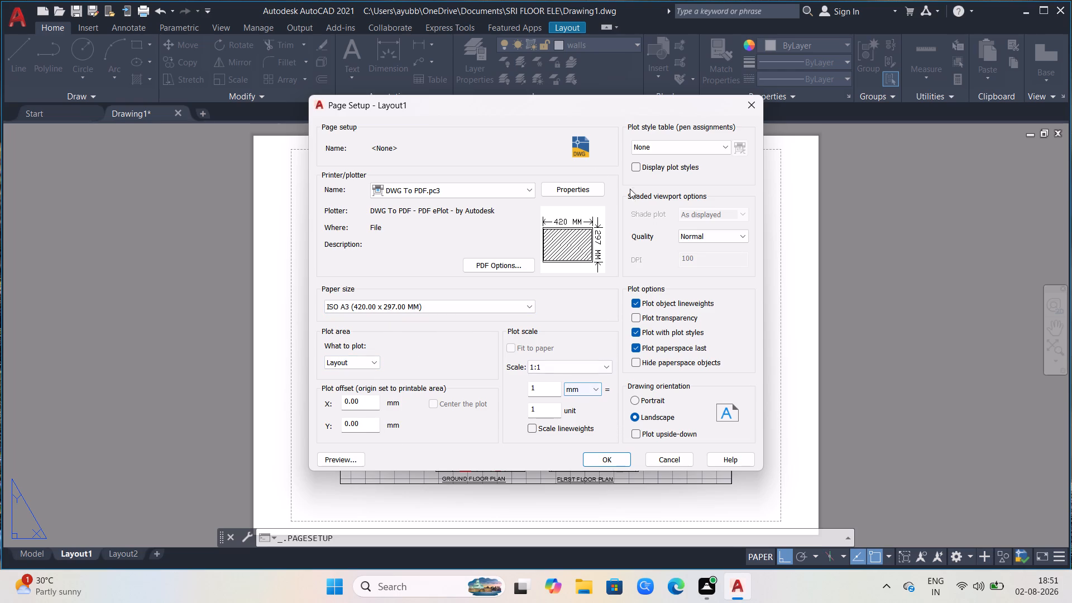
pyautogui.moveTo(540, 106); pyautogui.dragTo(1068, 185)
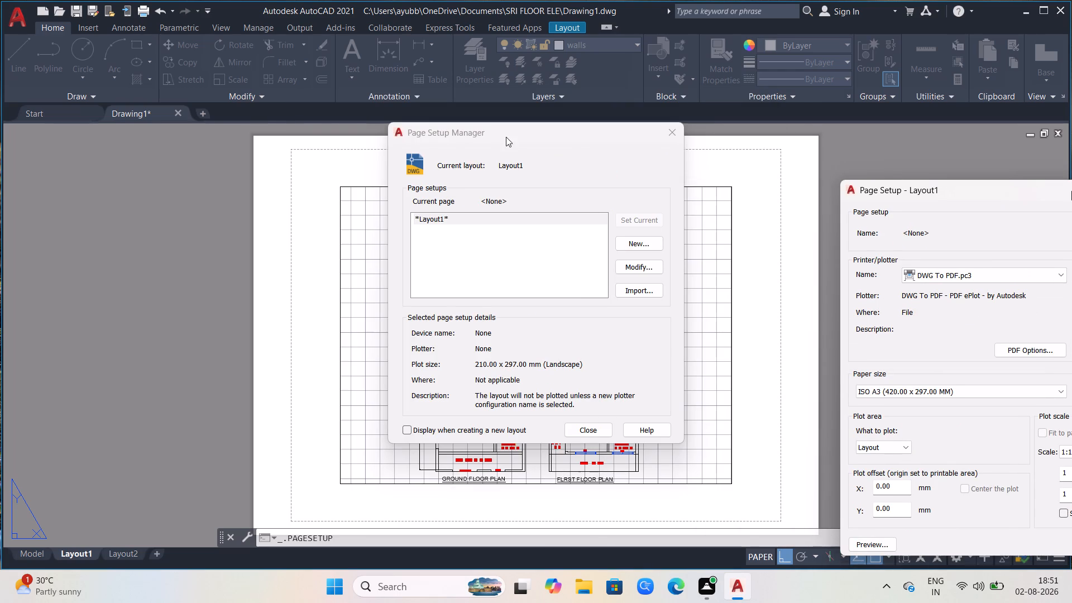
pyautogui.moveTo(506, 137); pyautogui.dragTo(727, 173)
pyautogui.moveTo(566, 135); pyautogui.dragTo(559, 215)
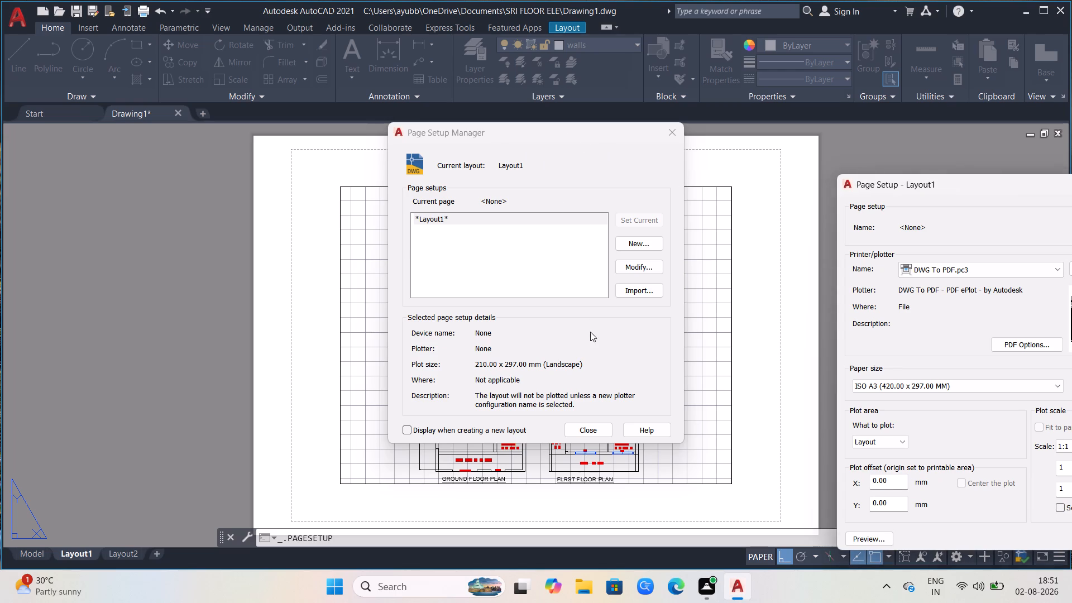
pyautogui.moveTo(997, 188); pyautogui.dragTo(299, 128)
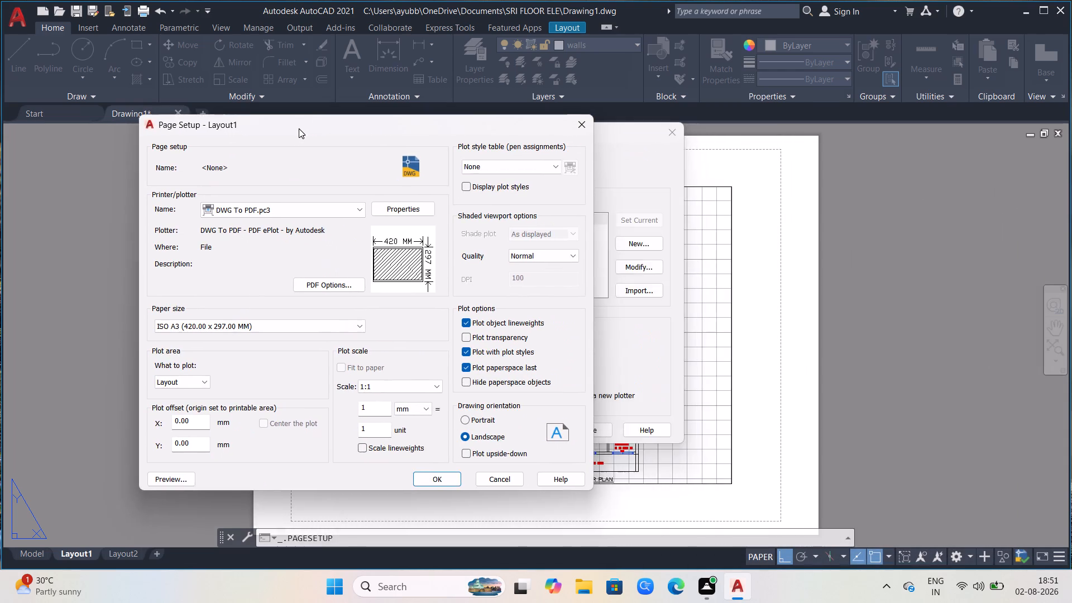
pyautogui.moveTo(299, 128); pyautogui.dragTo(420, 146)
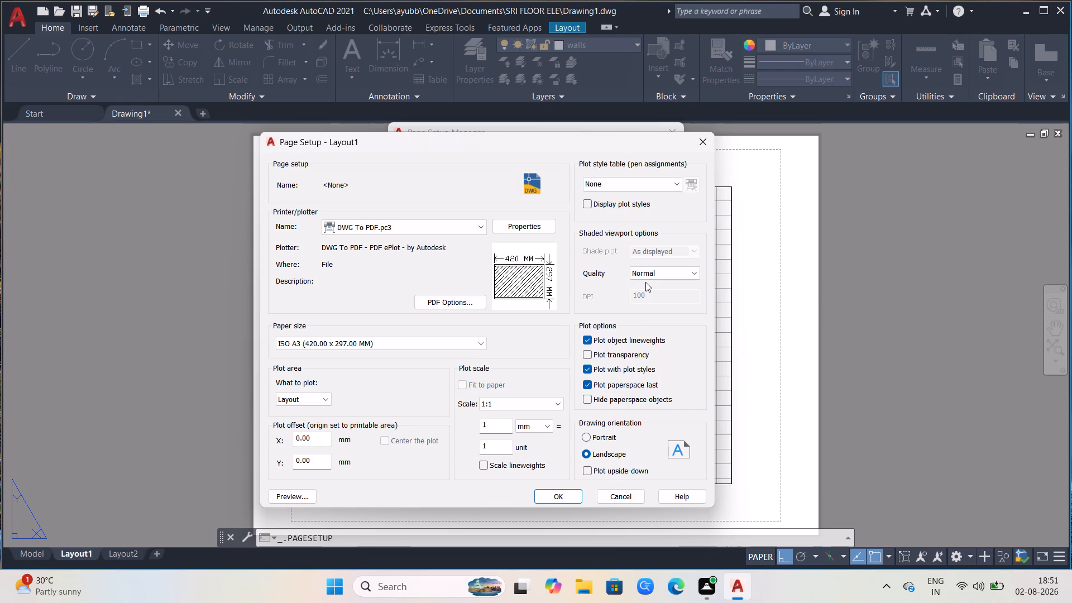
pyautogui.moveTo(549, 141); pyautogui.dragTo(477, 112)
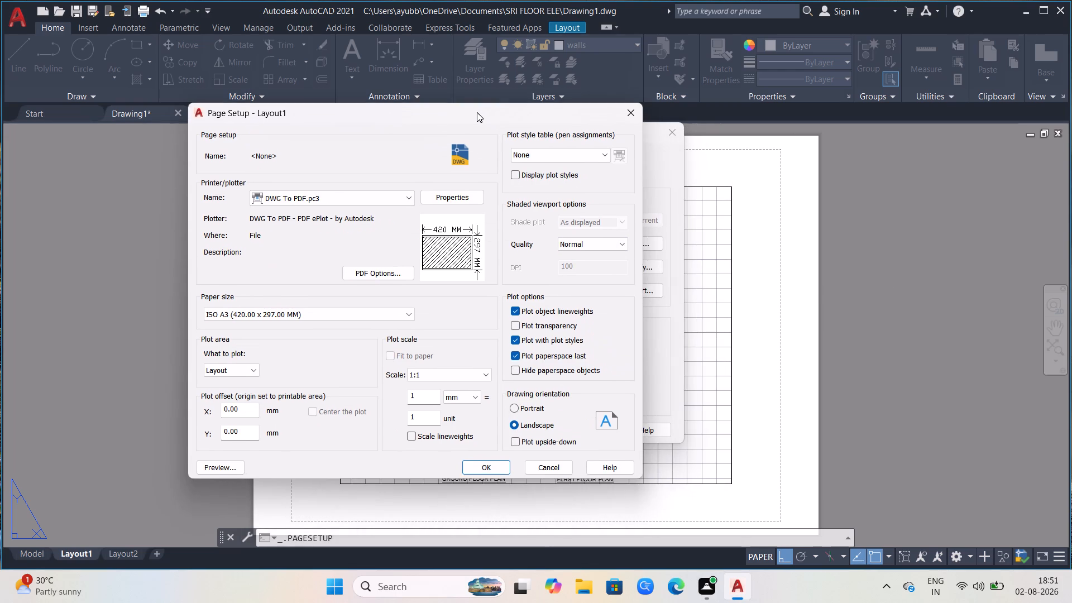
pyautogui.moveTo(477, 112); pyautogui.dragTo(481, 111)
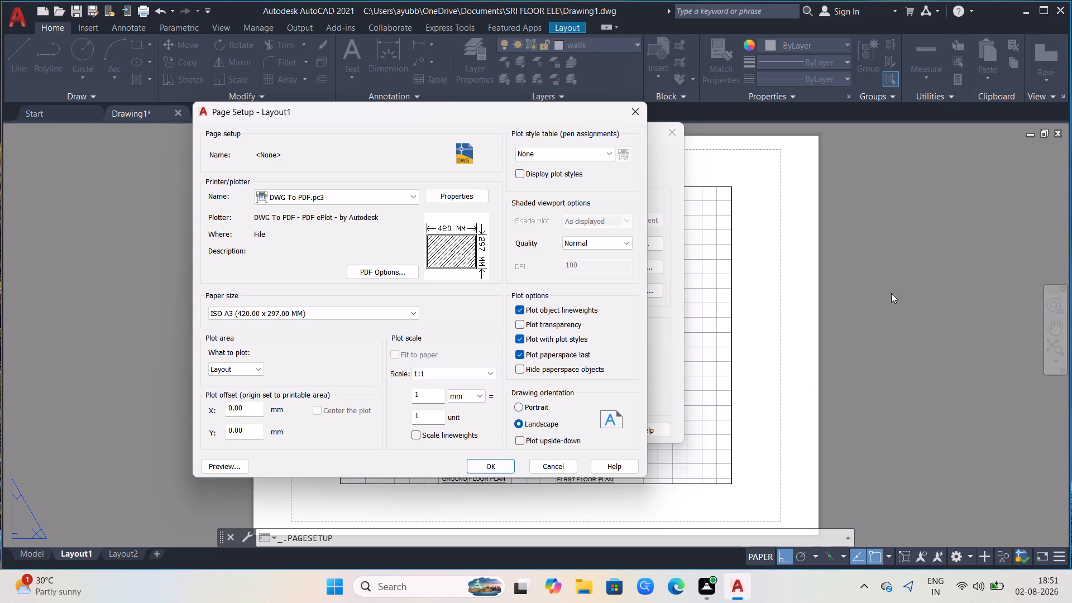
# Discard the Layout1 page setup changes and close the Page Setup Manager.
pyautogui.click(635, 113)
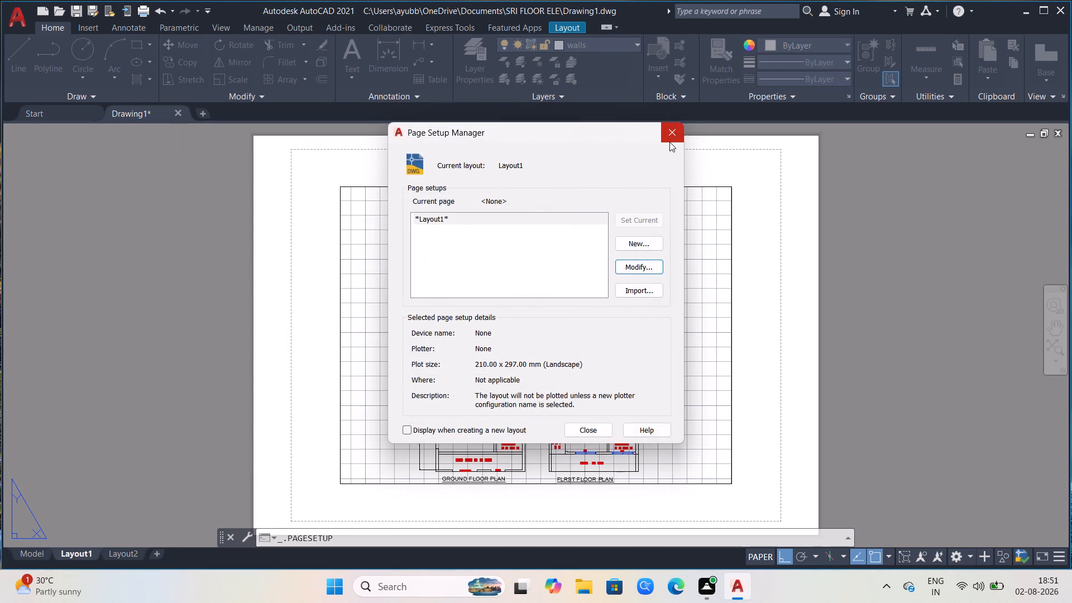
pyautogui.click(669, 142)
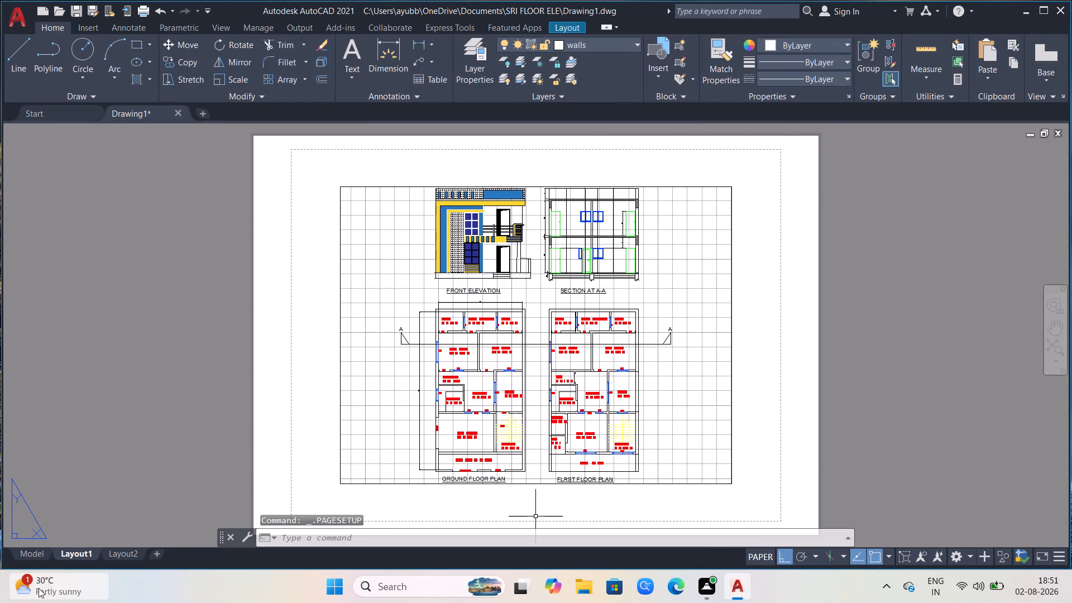
# Switch to model space and look over the complete elevation, section and floor plans.
pyautogui.click(44, 553)
pyautogui.scroll(3, 580, 470)
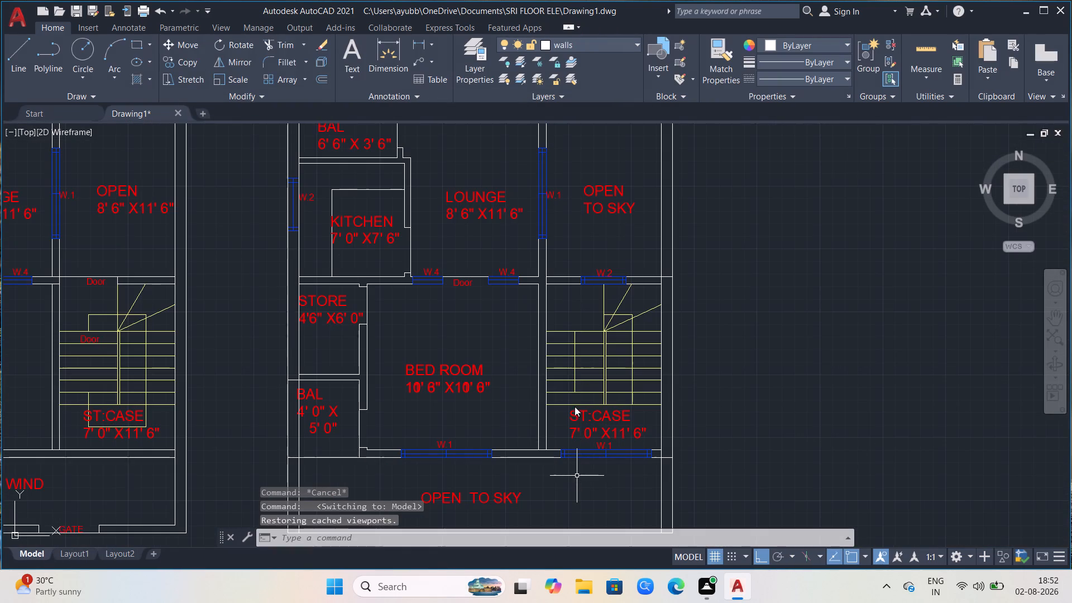
pyautogui.scroll(-4, 539, 391)
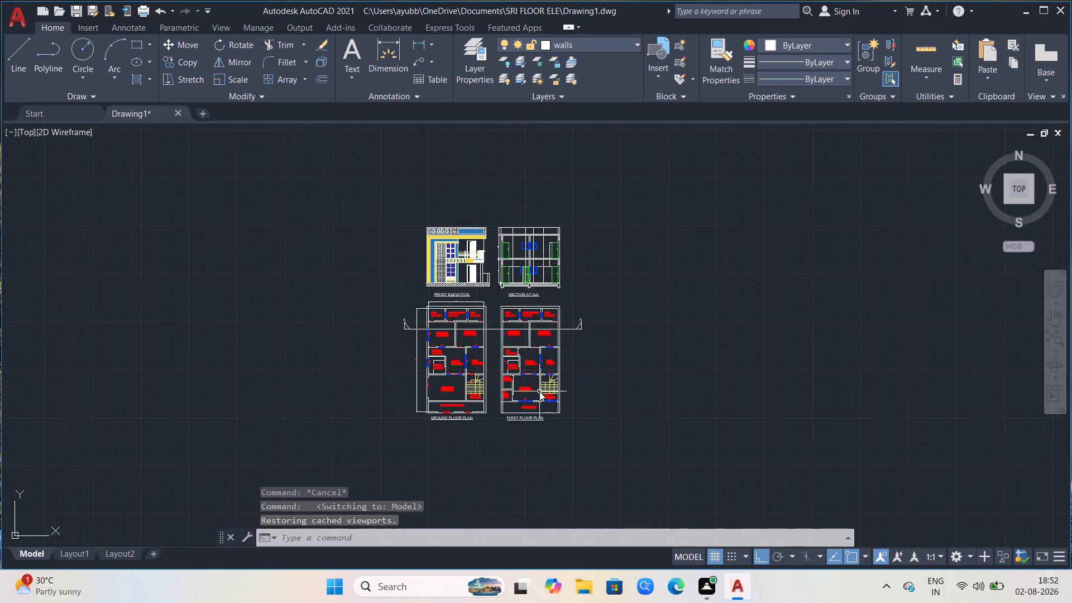
# Return to Layout1 and modify its page setup to use the DWG To PDF.pc3 plotter.
pyautogui.click(82, 558)
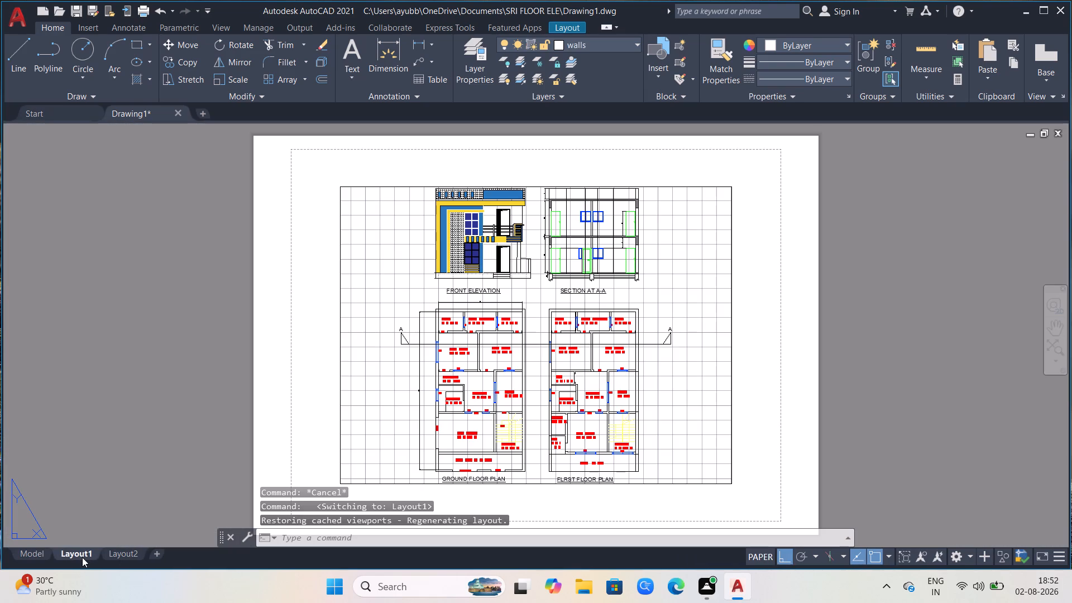
pyautogui.rightClick(82, 557)
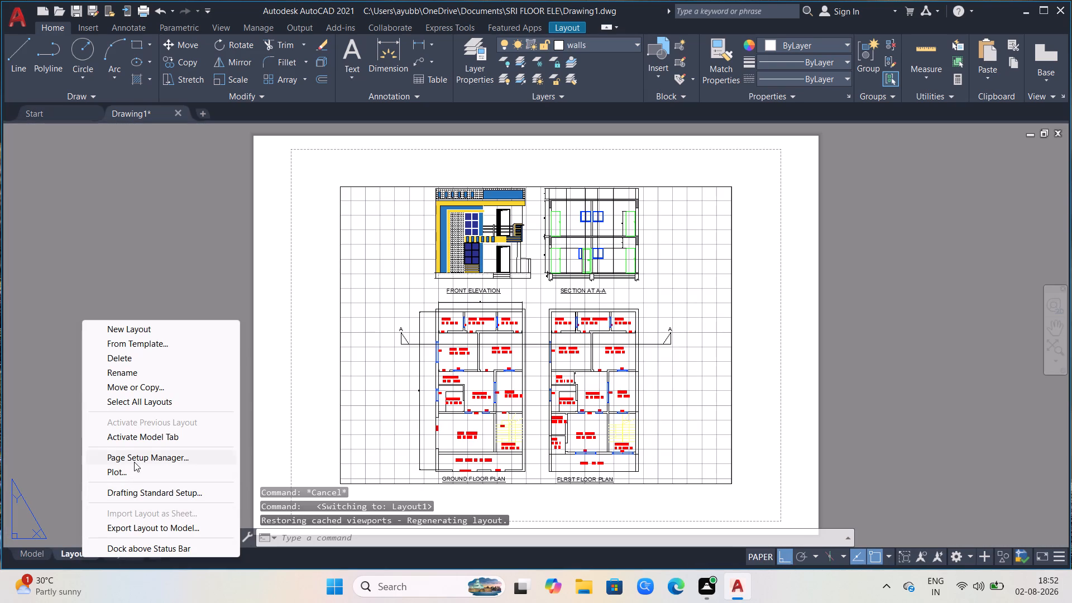
pyautogui.click(135, 458)
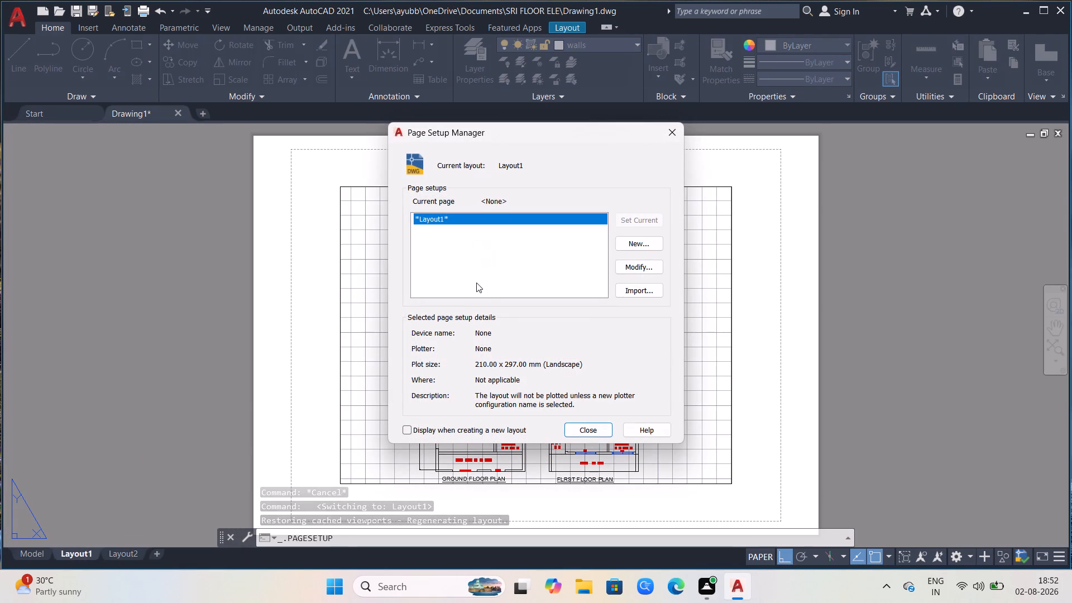
pyautogui.click(633, 268)
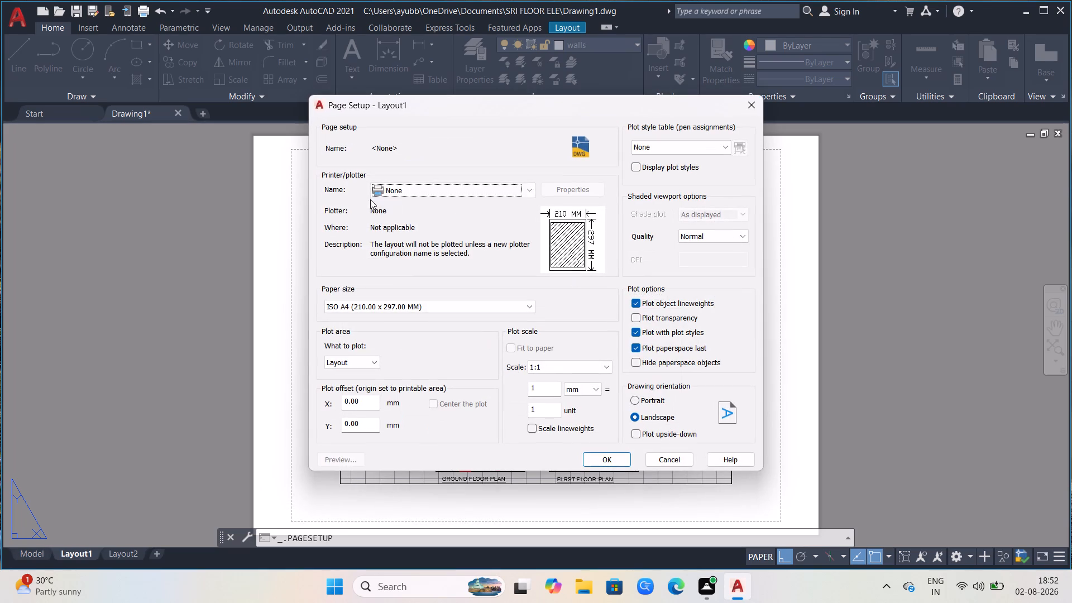
pyautogui.click(380, 190)
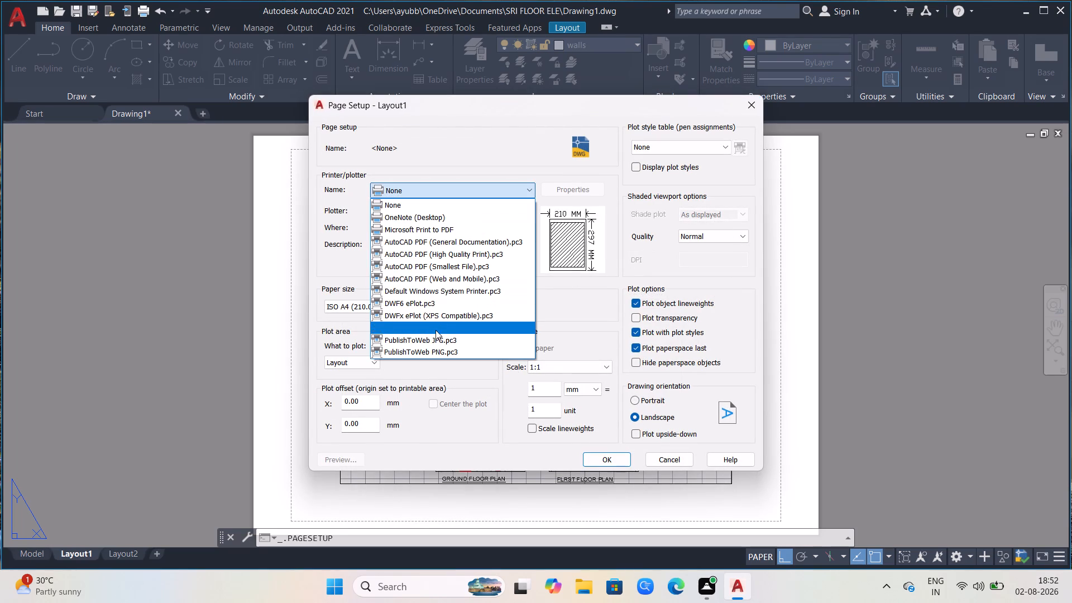
pyautogui.click(435, 330)
# Set the paper size to ISO A3 (420.00 x 297.00 MM).
pyautogui.click(420, 307)
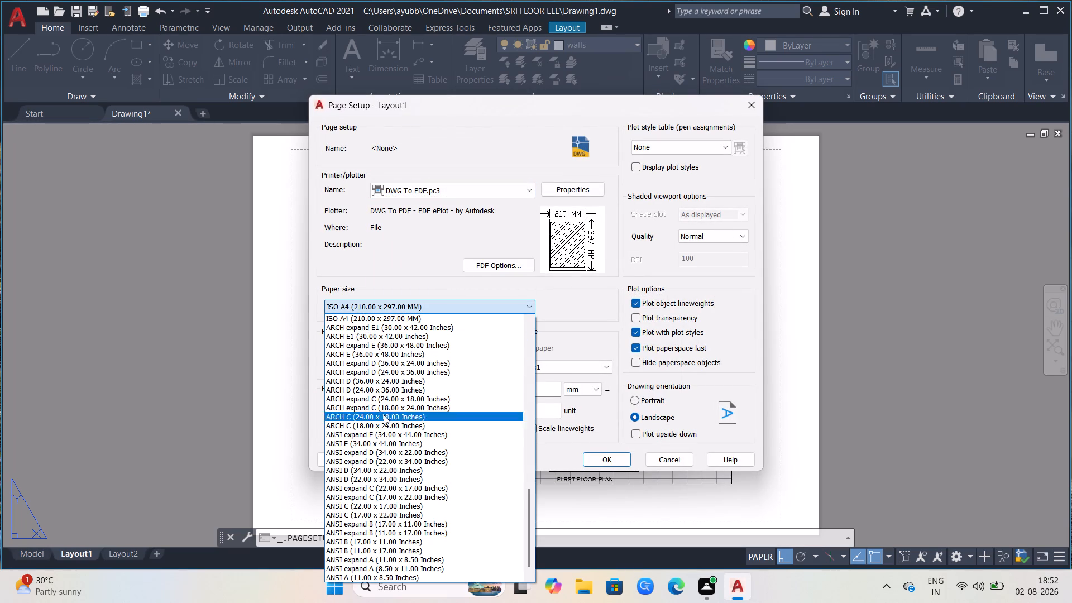
pyautogui.scroll(6, 381, 493)
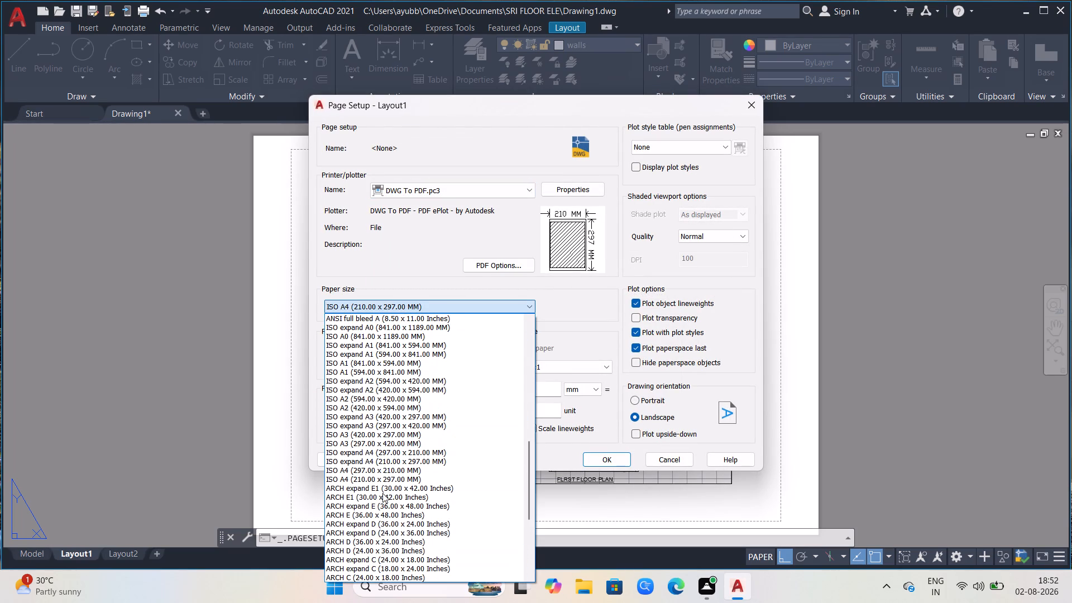
pyautogui.click(362, 435)
# Open the unit choices for the plot scale.
pyautogui.click(579, 386)
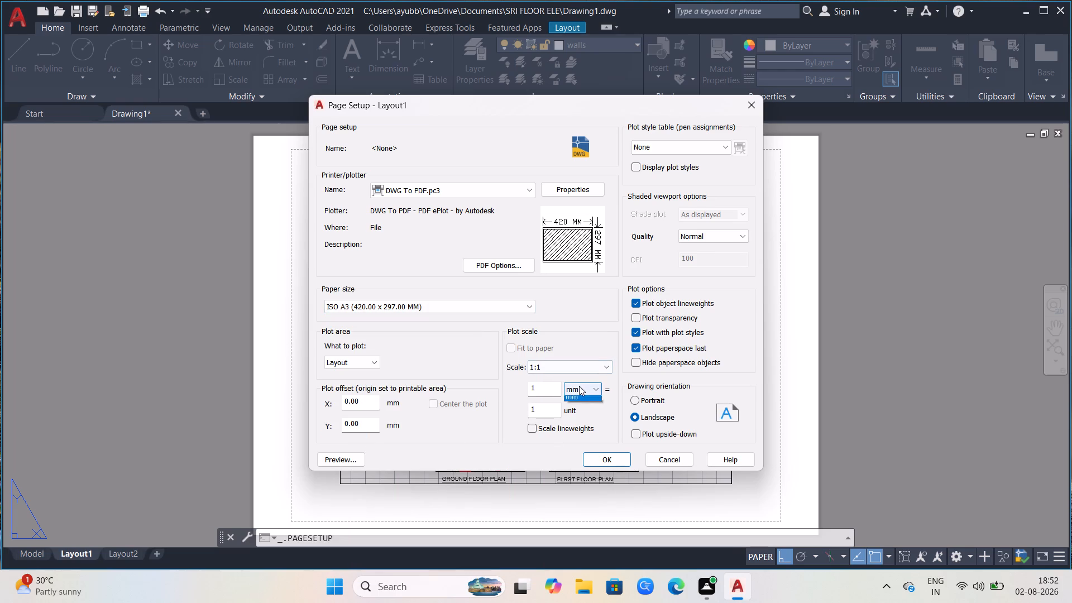
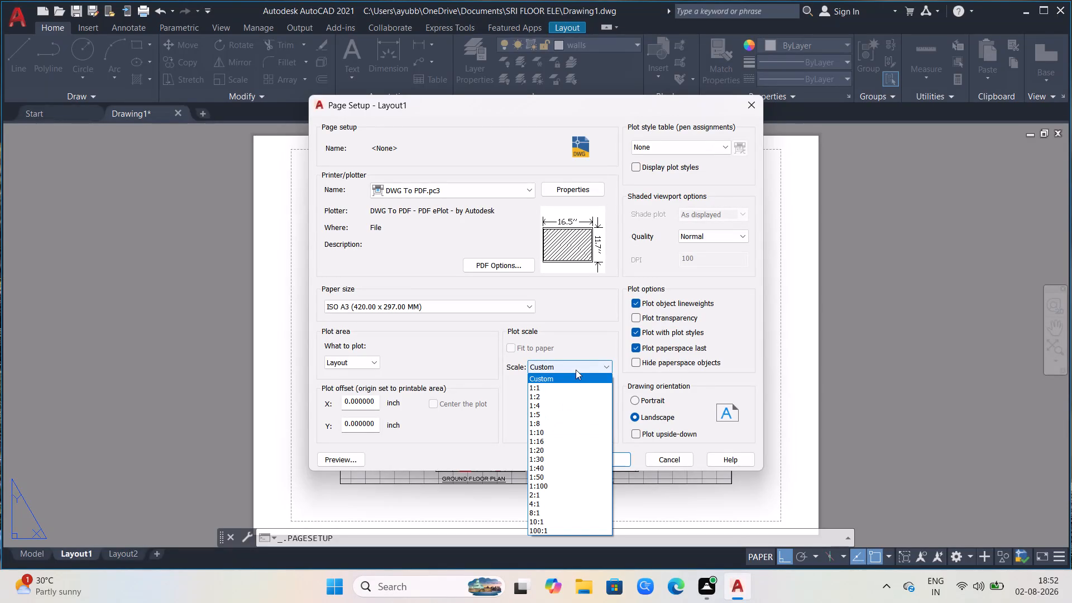
# Set the plot scale to 1:1 and finish the Layout1 page setup.
pyautogui.click(546, 387)
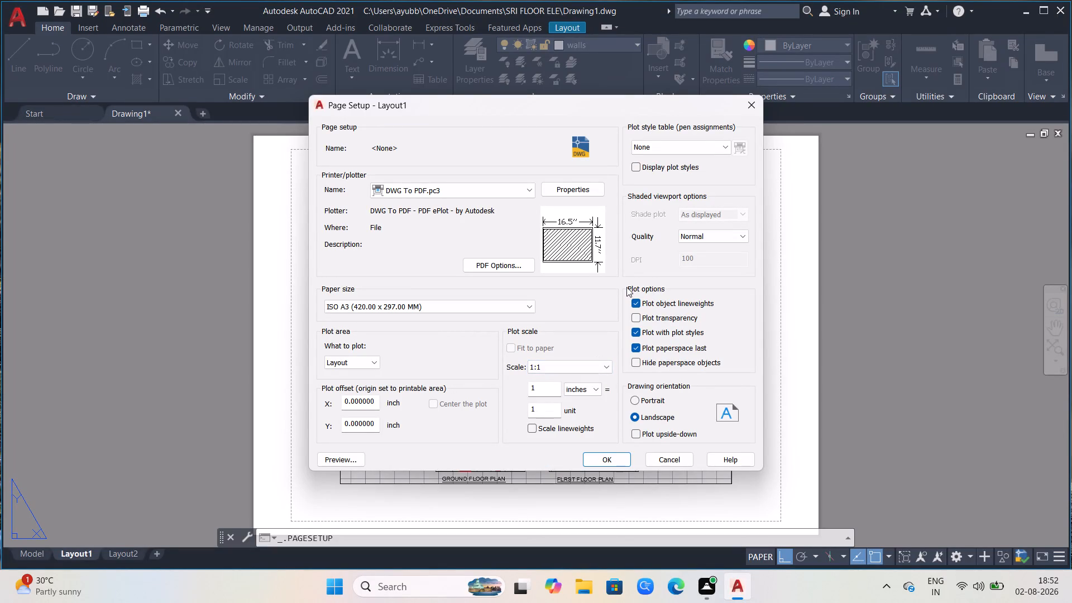
pyautogui.click(587, 463)
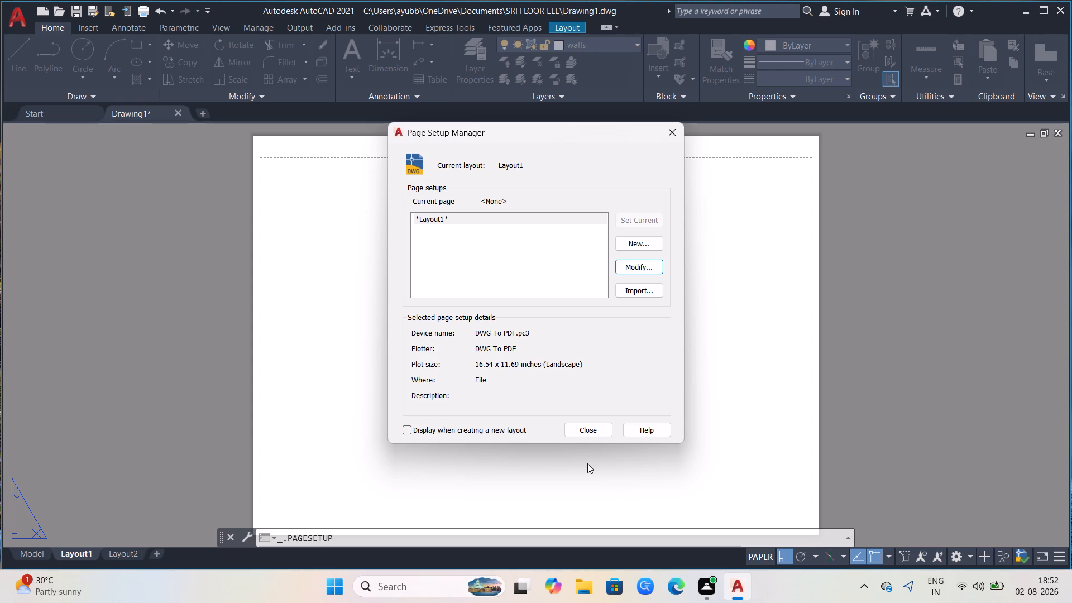
pyautogui.click(591, 434)
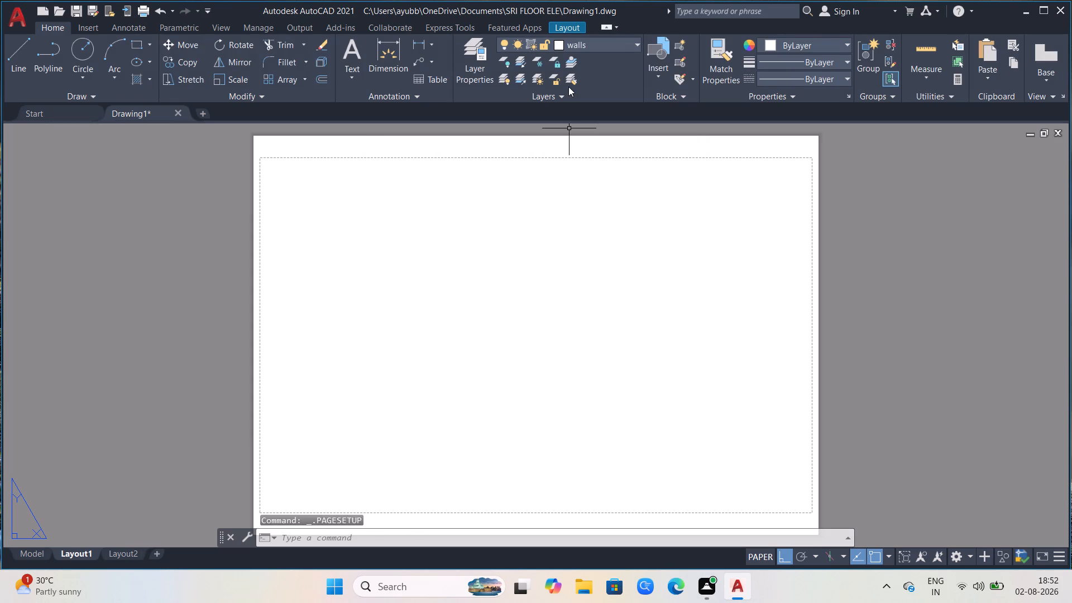
# Create a rectangular viewport about 16.1 by 10.3 inches, corner to corner across Layout1's printable area.
pyautogui.click(559, 31)
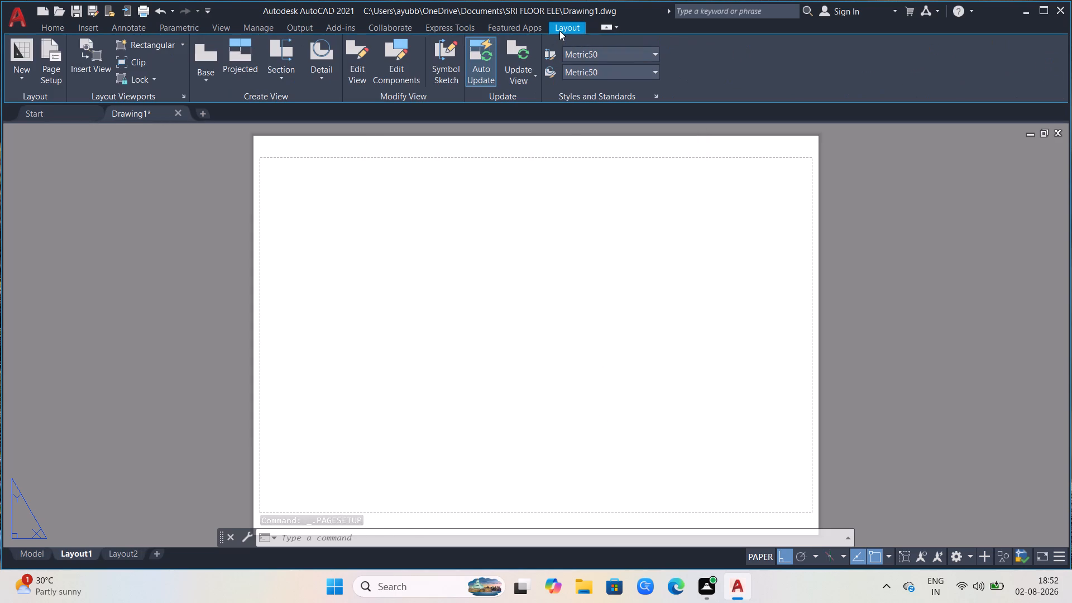
pyautogui.click(126, 48)
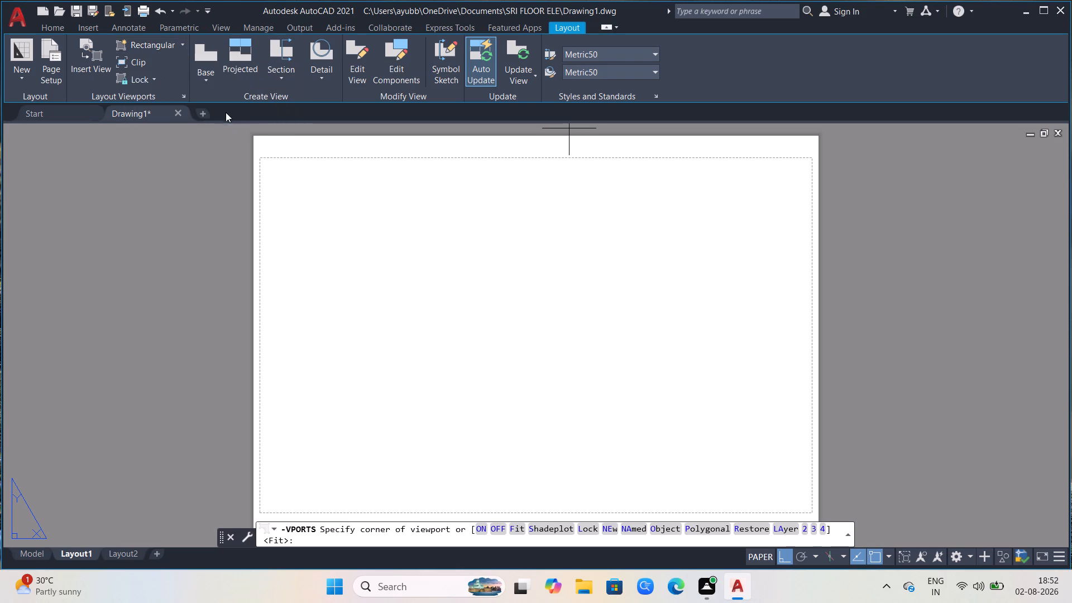
pyautogui.click(259, 159)
pyautogui.middleClick(581, 457)
pyautogui.middleClick(581, 457)
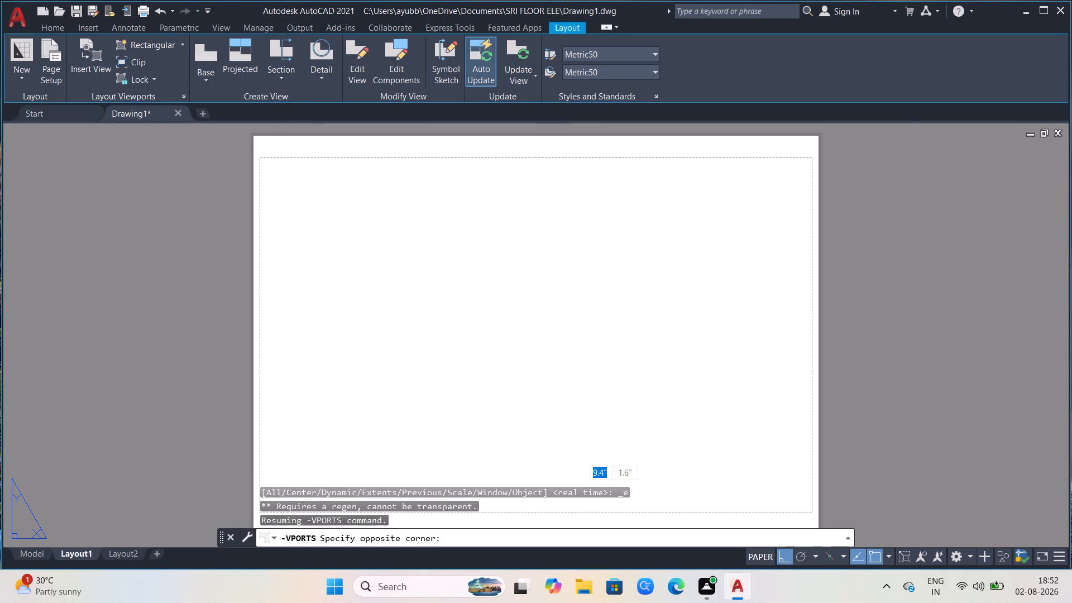
pyautogui.scroll(-2, 761, 481)
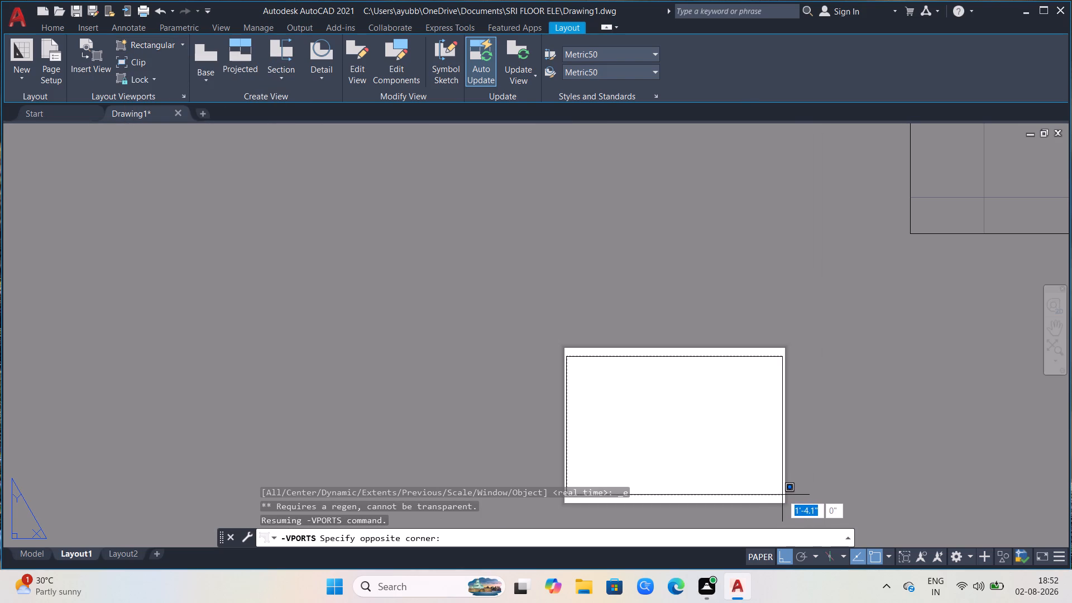
pyautogui.click(782, 495)
# Activate the new large viewport, turn off its grid and return to paper space.
pyautogui.scroll(3, 707, 425)
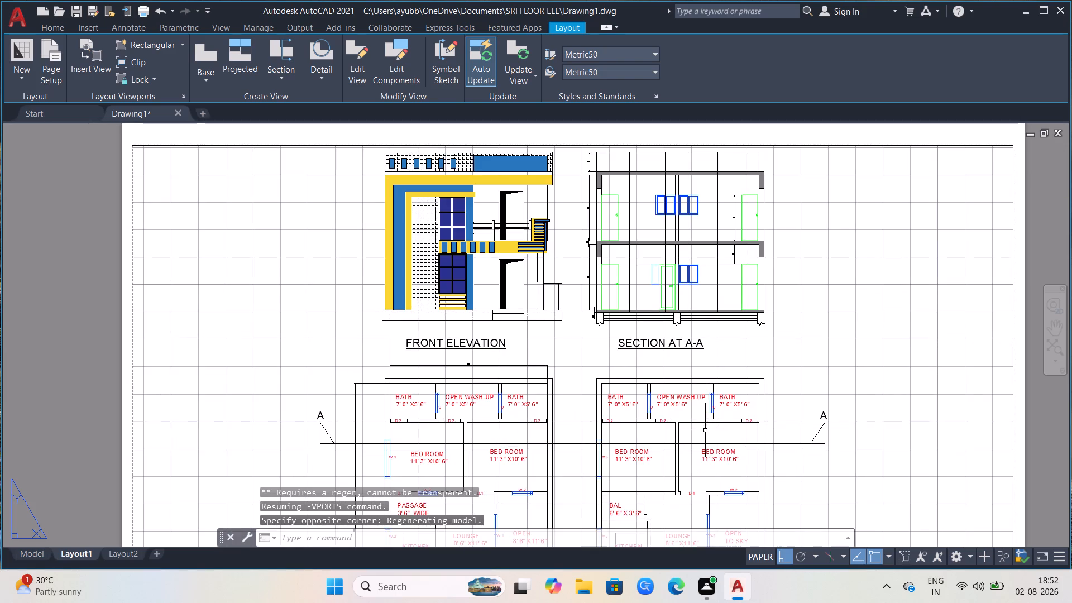
pyautogui.scroll(-3, 704, 431)
pyautogui.middleClick(704, 431)
pyautogui.middleClick(704, 431)
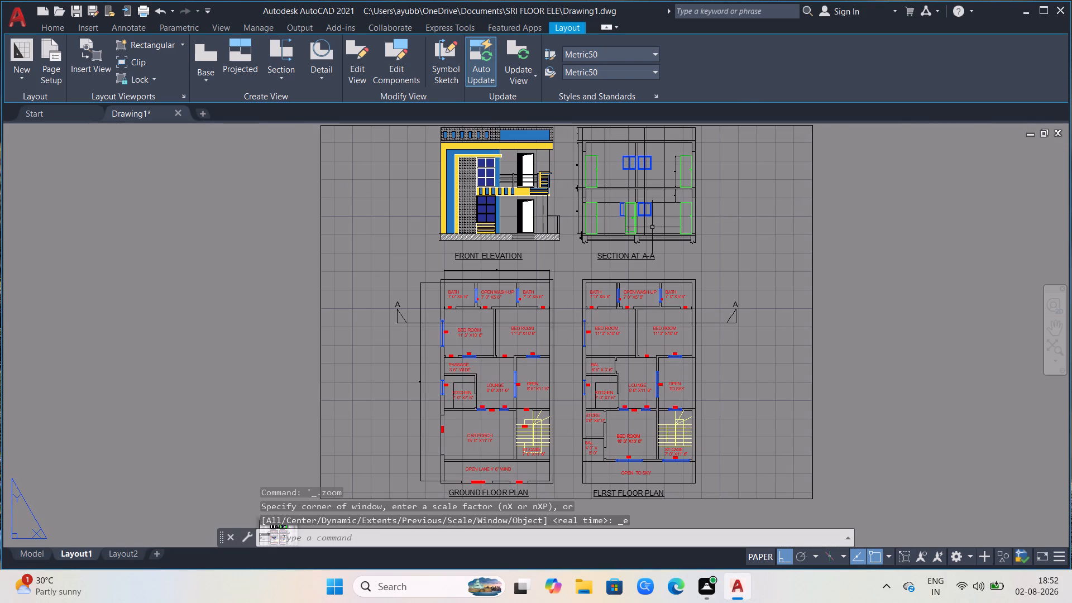
pyautogui.doubleClick(722, 265)
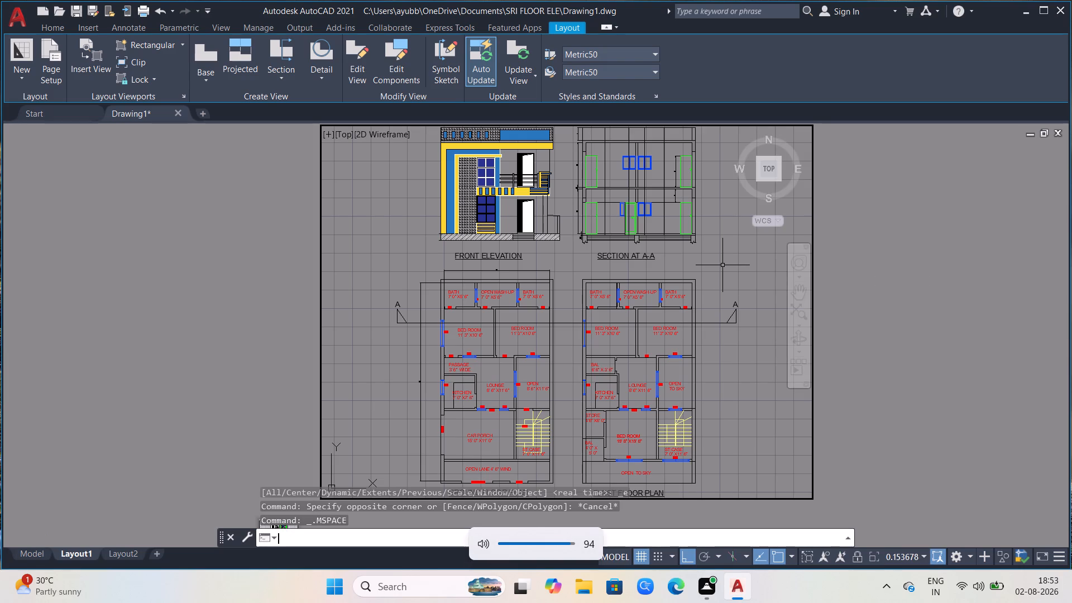
pyautogui.press('F7')
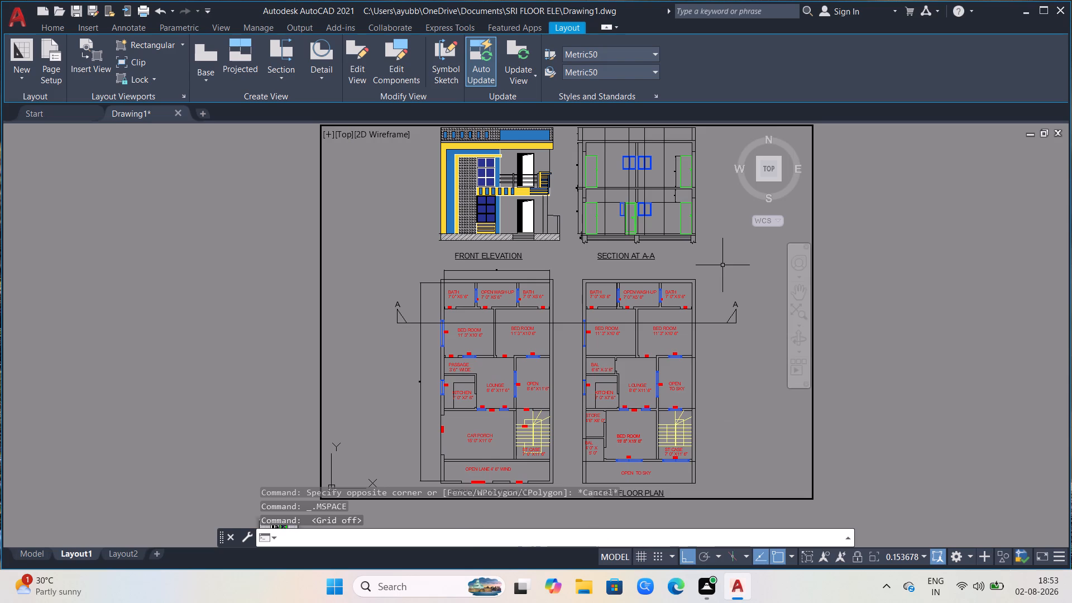
pyautogui.click(417, 174)
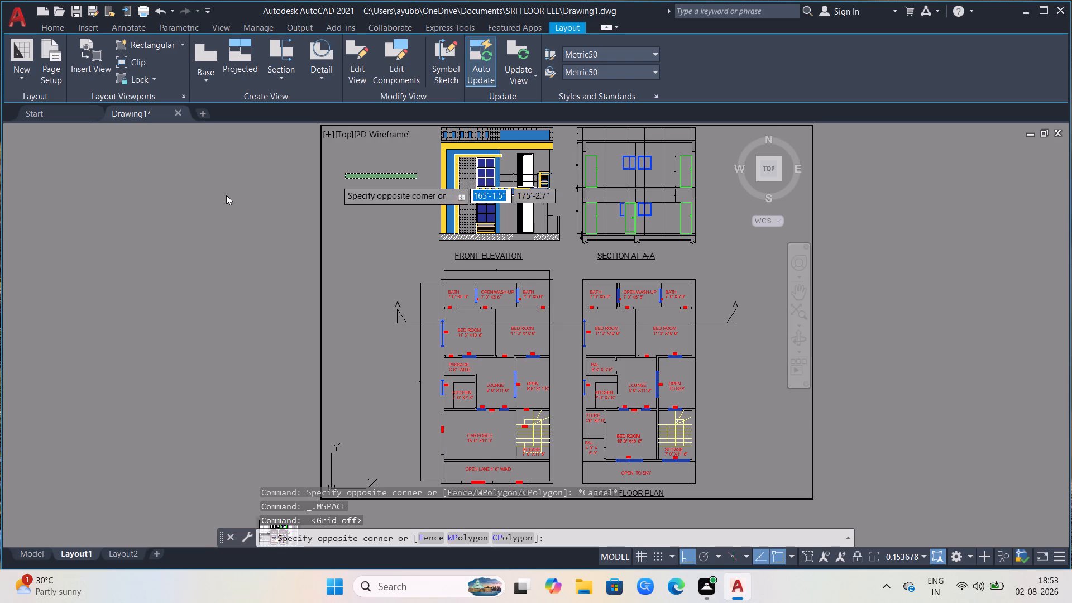
pyautogui.doubleClick(122, 266)
pyautogui.doubleClick(161, 322)
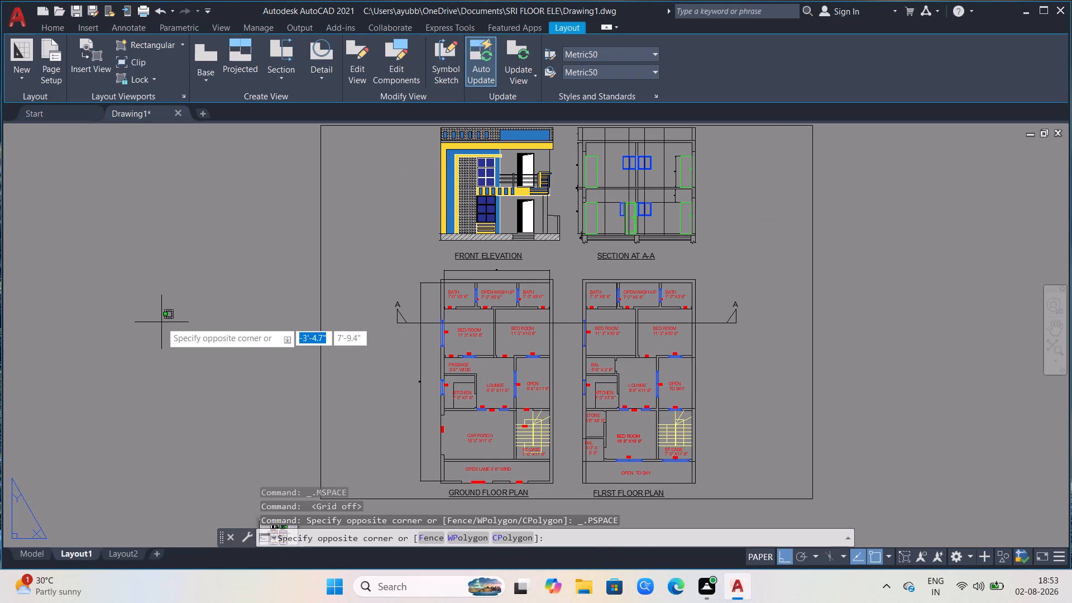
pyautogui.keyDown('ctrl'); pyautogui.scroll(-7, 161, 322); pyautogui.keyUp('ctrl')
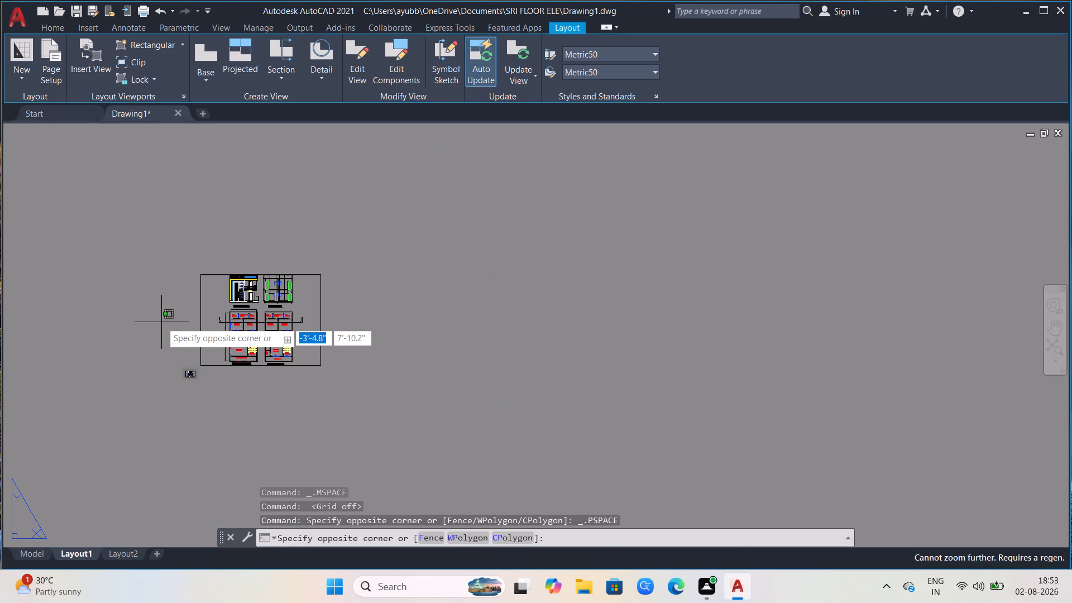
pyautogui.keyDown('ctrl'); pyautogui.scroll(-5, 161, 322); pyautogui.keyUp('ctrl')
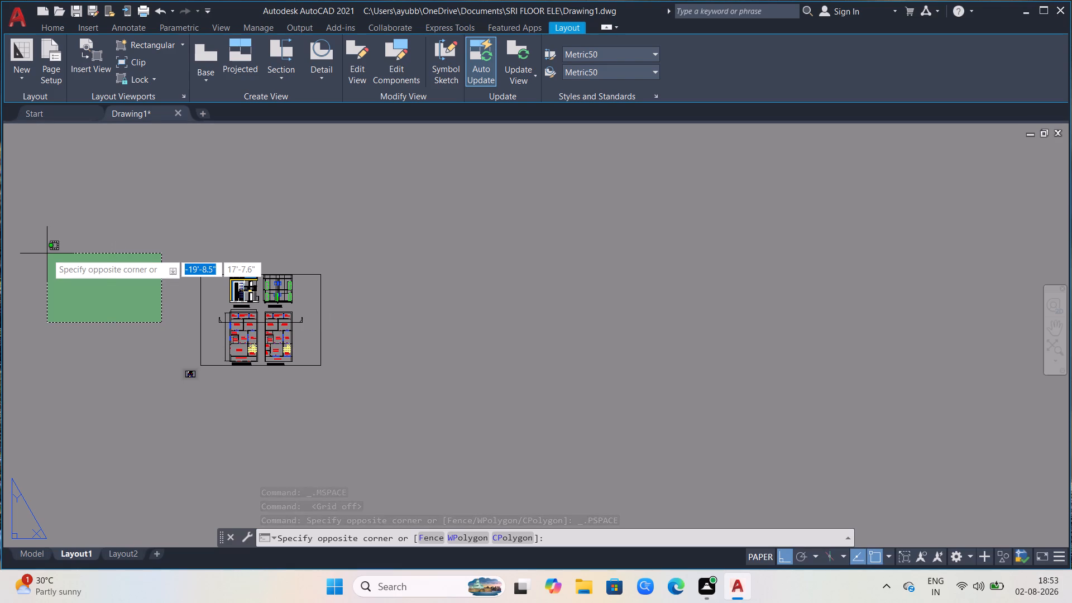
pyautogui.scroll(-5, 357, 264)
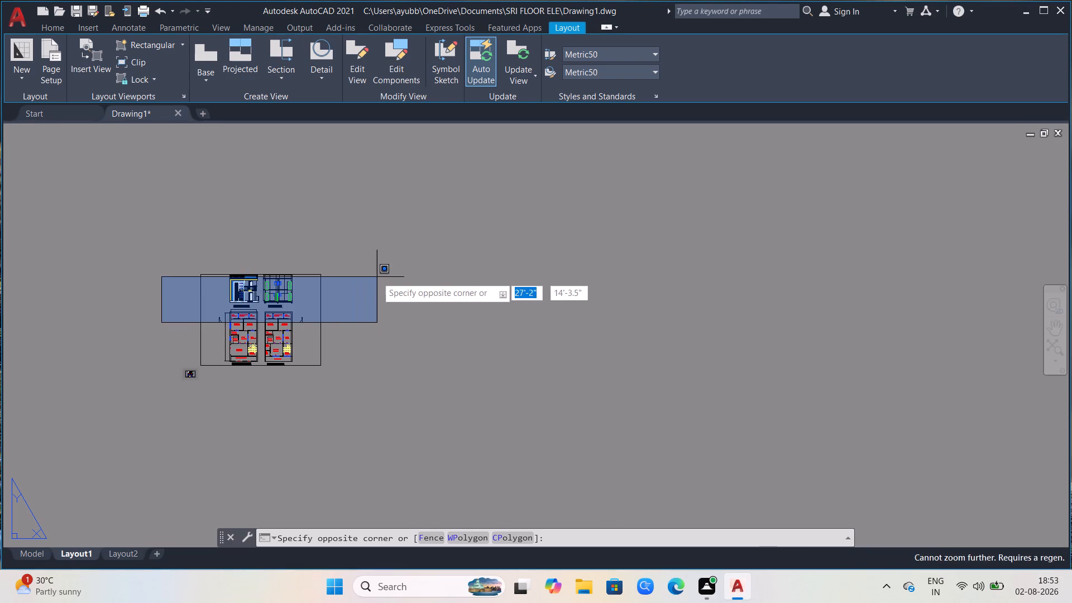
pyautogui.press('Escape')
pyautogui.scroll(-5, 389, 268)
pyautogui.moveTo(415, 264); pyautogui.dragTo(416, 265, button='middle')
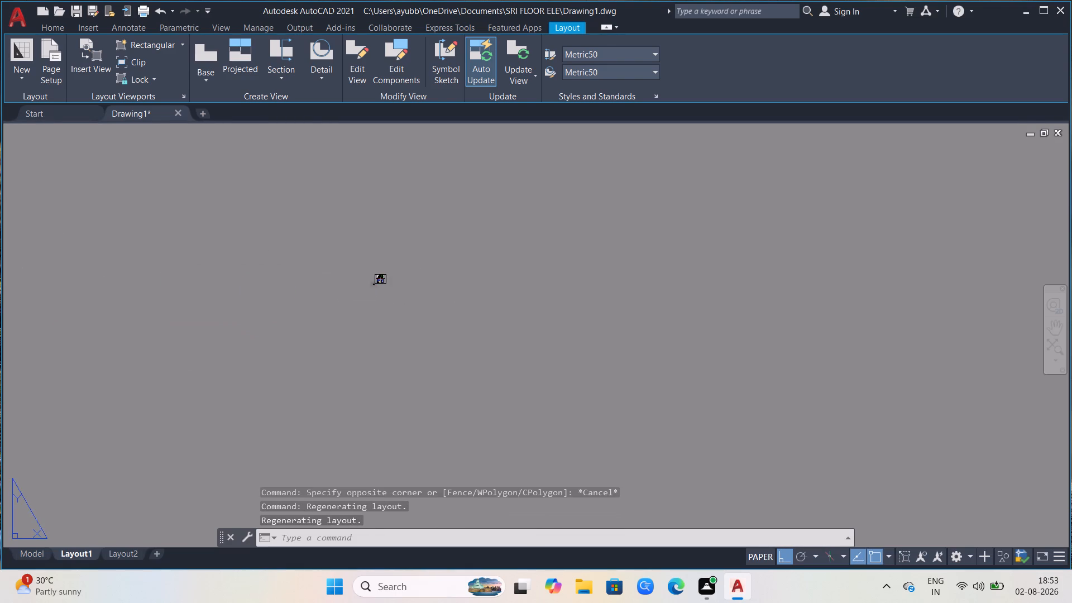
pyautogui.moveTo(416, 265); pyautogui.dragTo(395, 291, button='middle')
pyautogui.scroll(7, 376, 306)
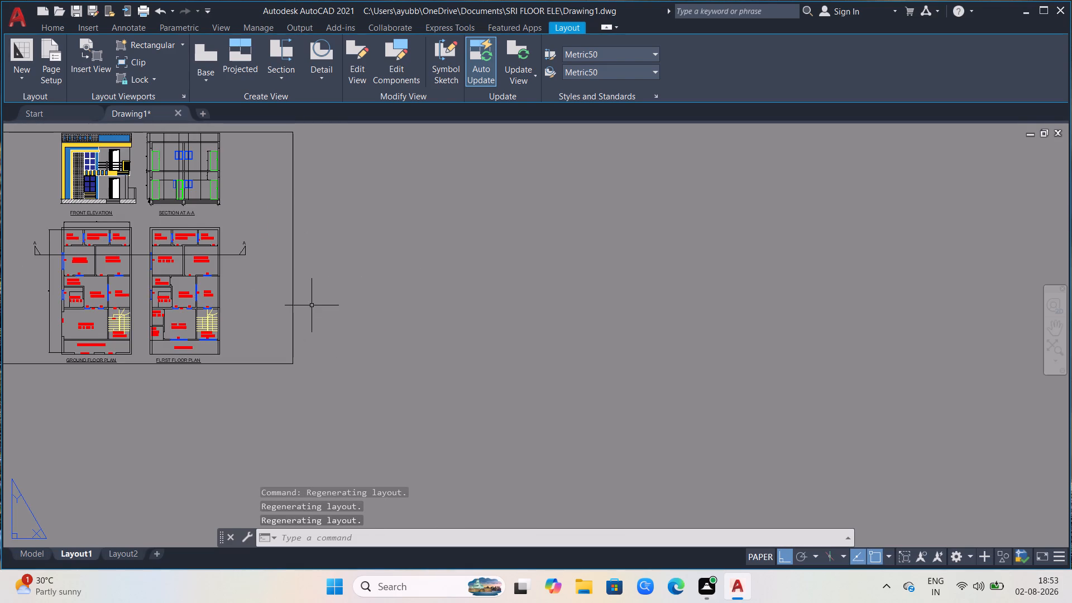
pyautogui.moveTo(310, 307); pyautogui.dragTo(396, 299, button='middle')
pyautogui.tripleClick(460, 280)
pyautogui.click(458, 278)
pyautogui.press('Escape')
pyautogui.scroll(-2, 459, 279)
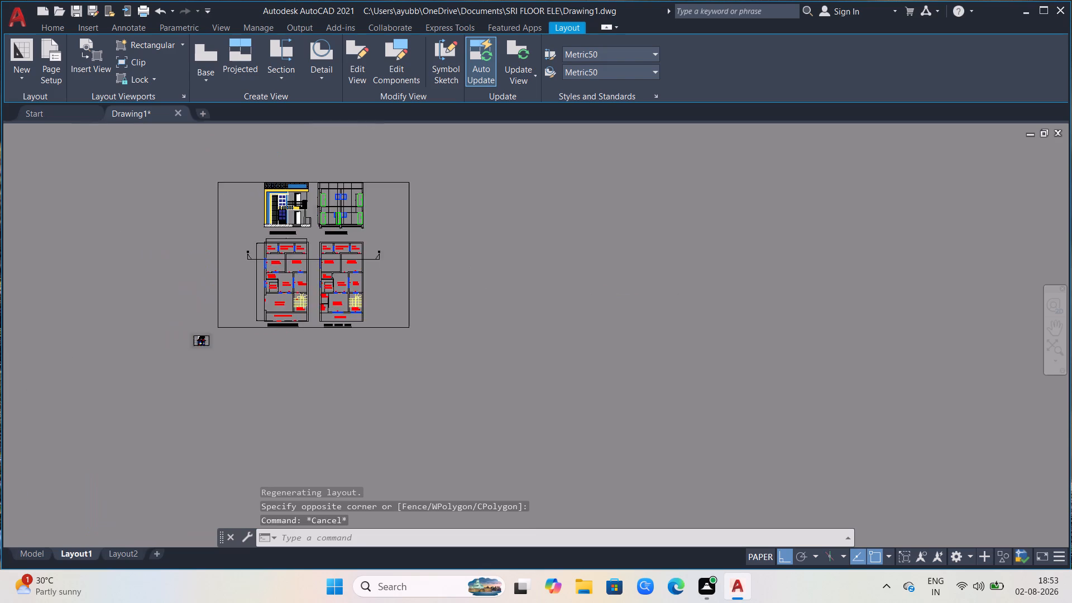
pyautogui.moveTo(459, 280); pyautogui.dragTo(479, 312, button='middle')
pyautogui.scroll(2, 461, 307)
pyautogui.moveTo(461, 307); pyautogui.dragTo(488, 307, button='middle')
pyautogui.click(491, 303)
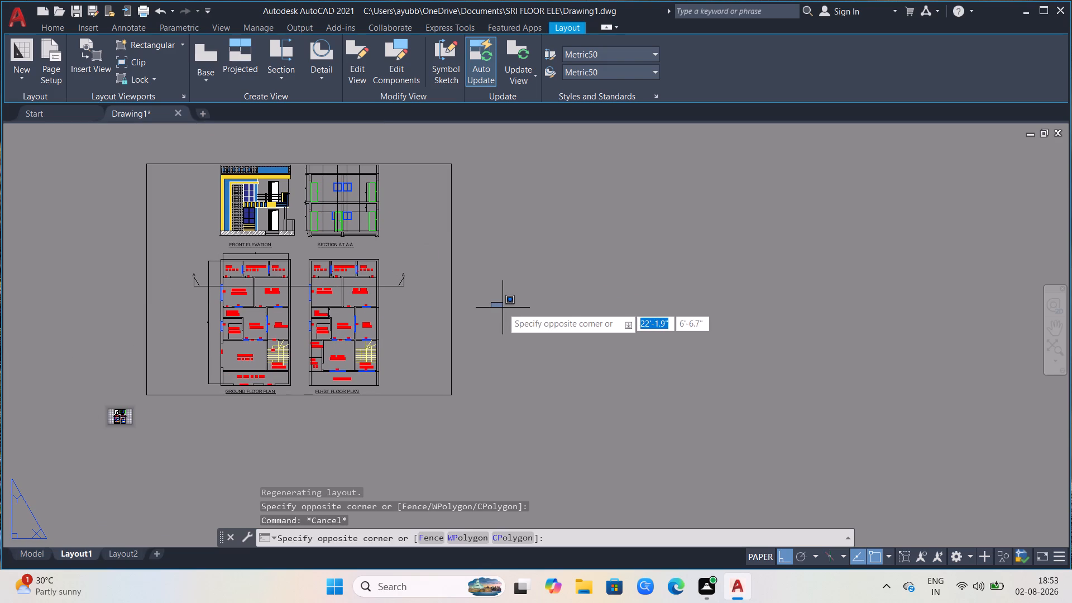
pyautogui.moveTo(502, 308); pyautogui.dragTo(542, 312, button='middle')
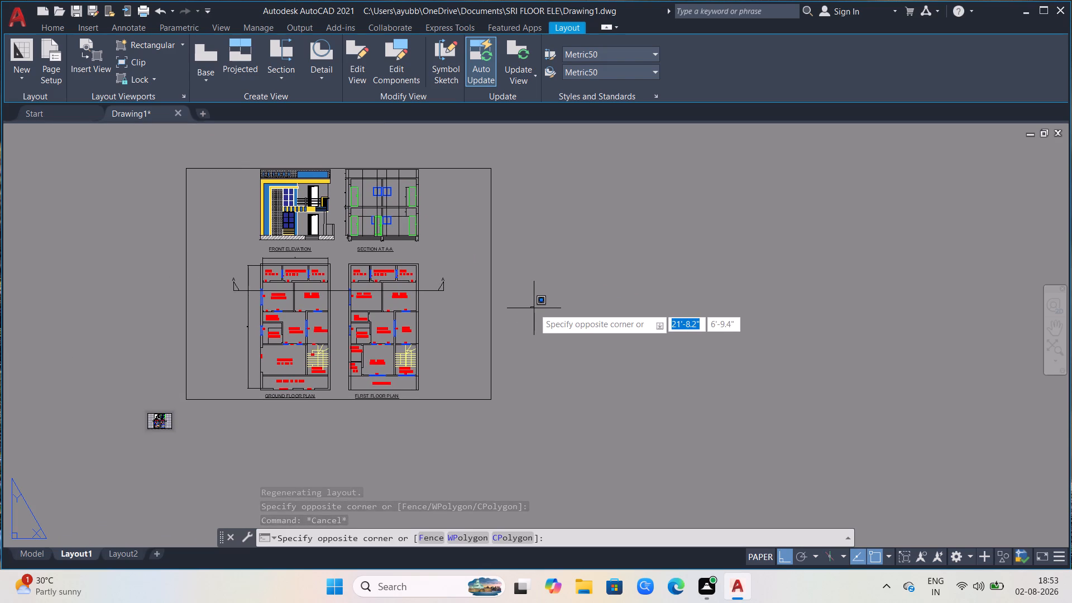
# Start the Plot command for Layout1 and preview the sheet, checking how the elevation, section and floor plans fit.
pyautogui.hotkey('ctrl', 'p')
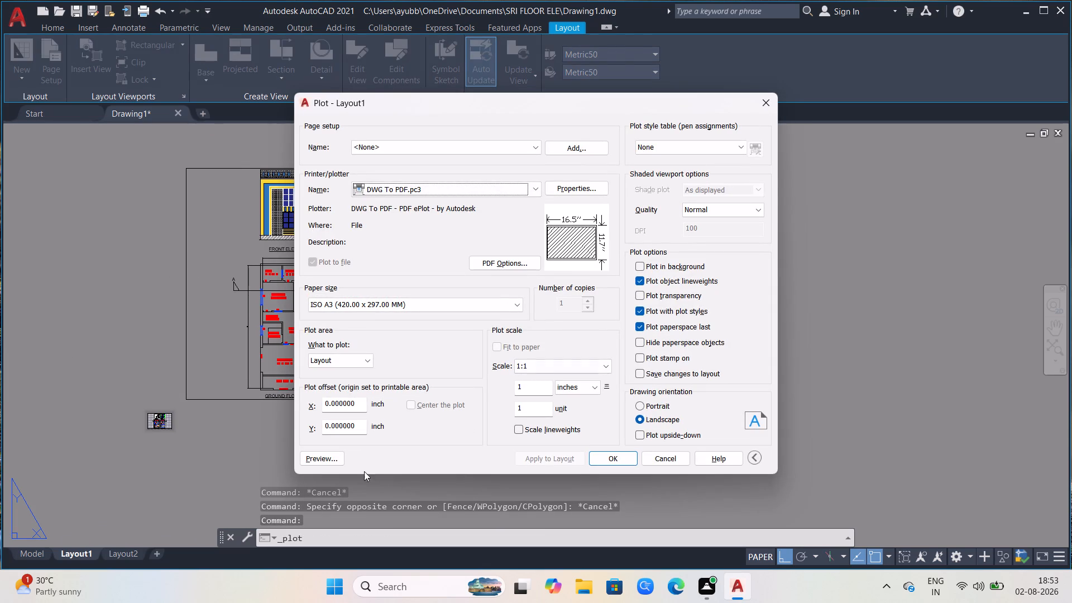
pyautogui.click(331, 460)
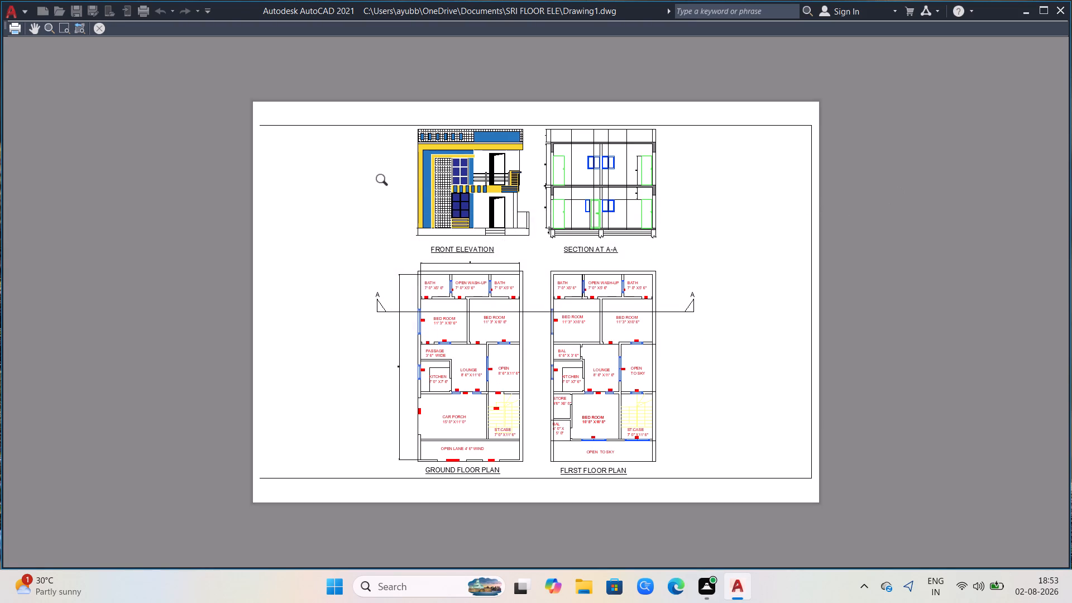
pyautogui.click(103, 28)
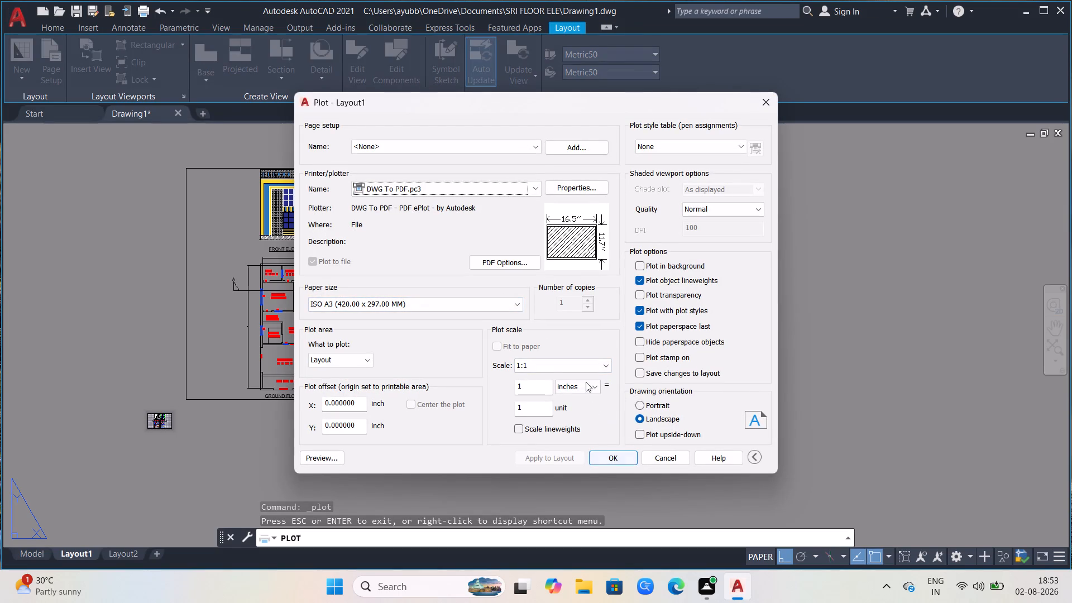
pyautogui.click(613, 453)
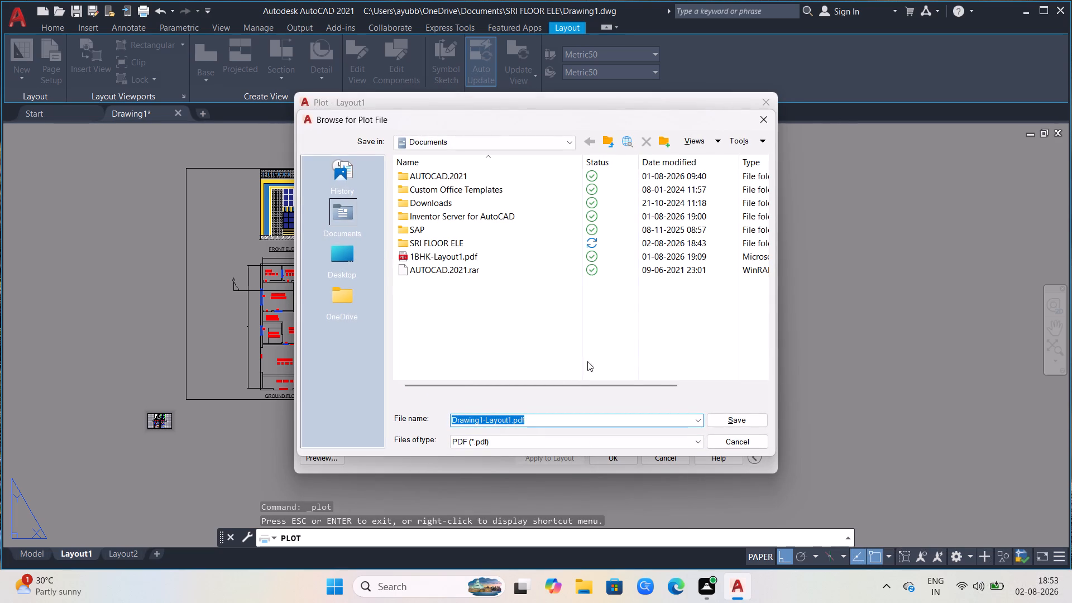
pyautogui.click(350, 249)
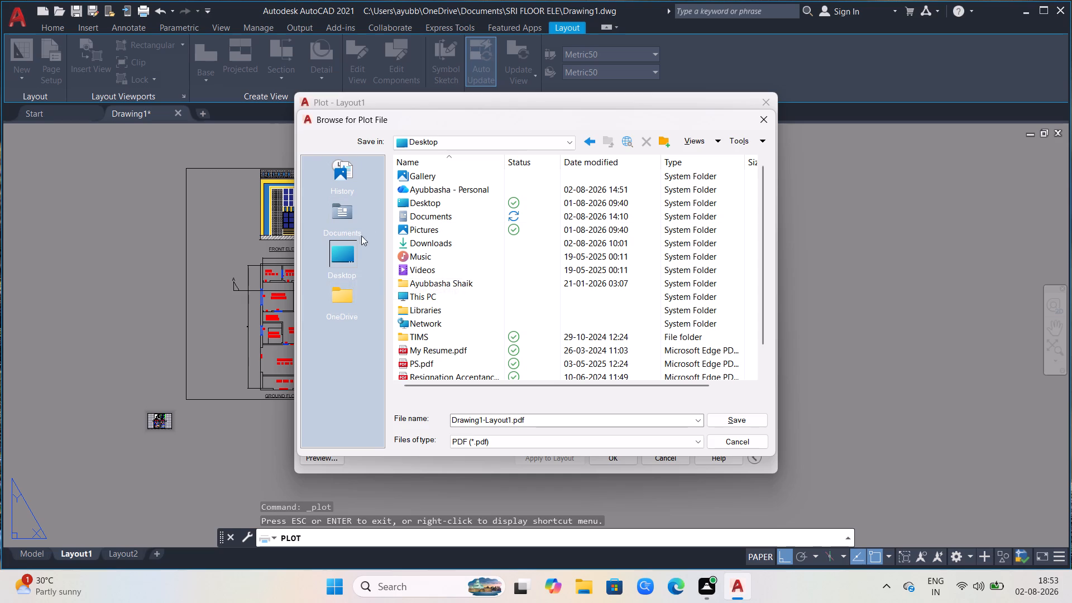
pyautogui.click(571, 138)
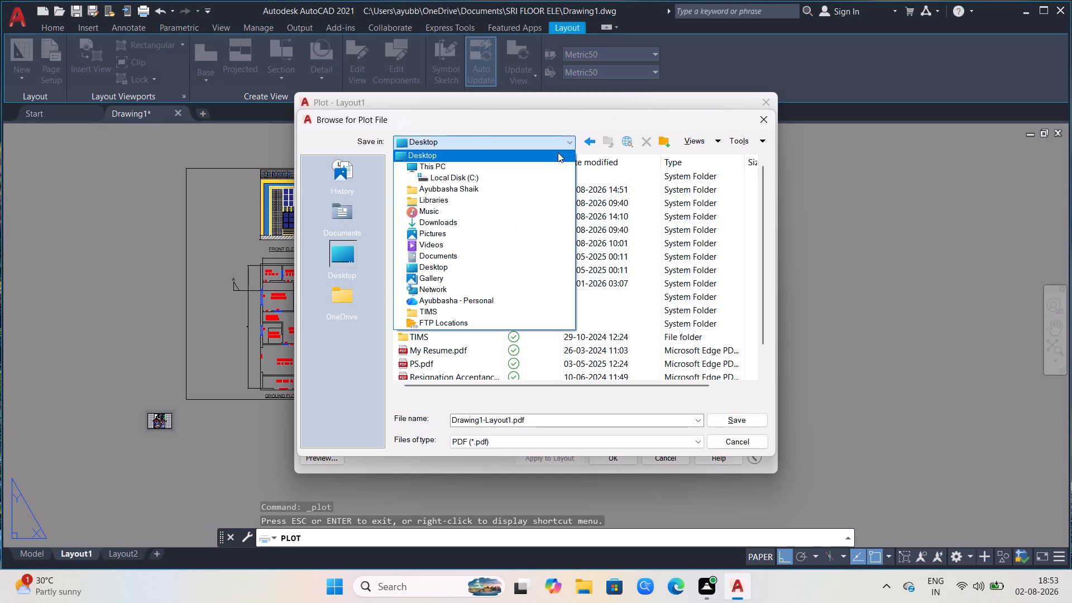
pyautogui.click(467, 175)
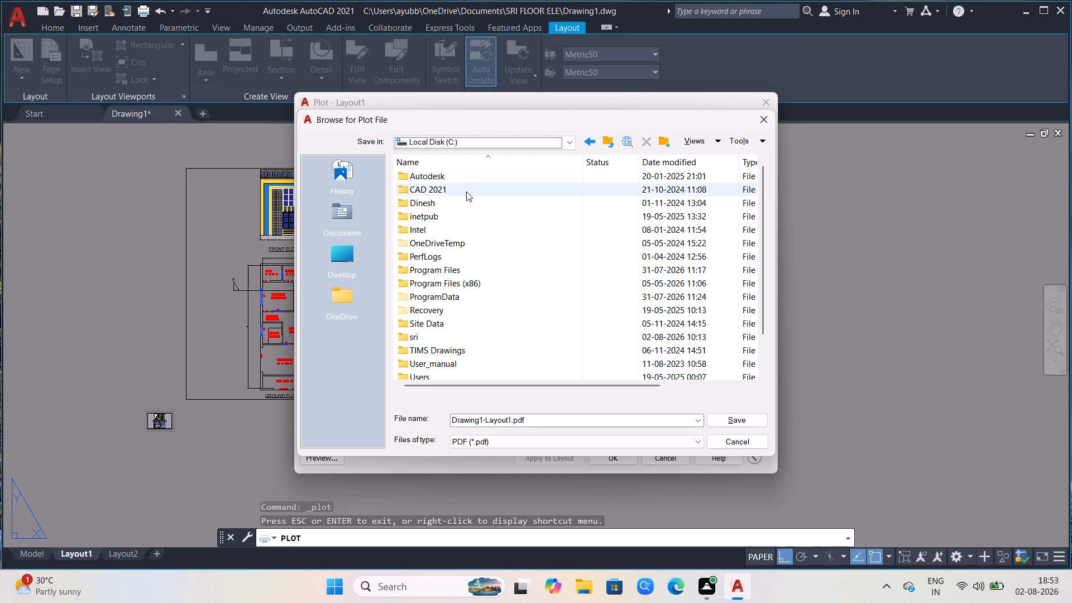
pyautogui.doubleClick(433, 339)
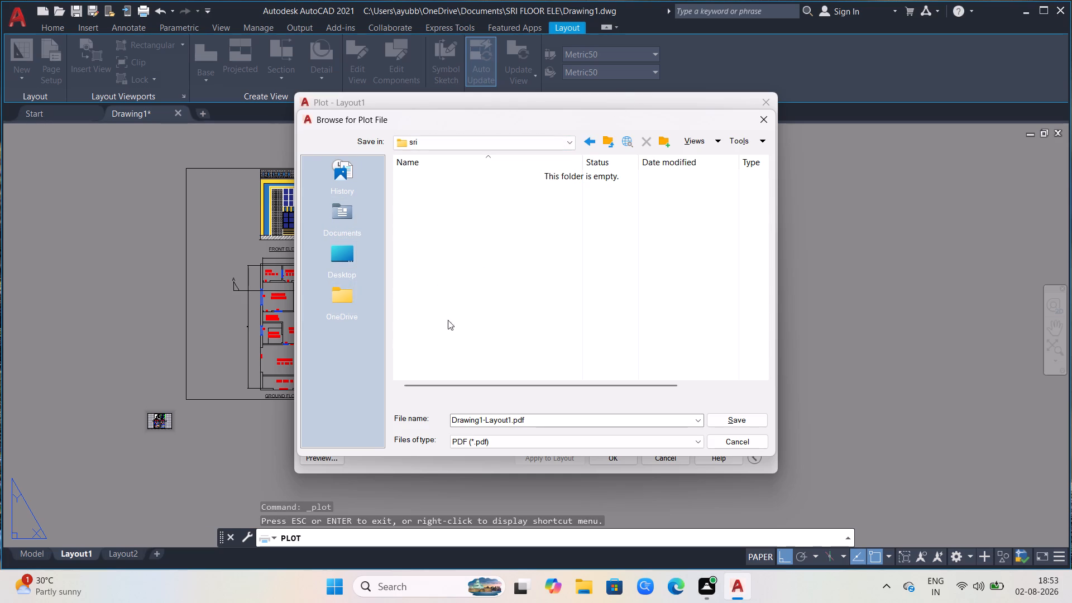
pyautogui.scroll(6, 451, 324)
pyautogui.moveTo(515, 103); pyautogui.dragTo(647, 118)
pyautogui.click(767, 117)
# Proceed with the Layout1 plot to PDF and choose the sri folder on Local Disk (C:) as its destination.
pyautogui.moveTo(446, 107); pyautogui.dragTo(653, 159)
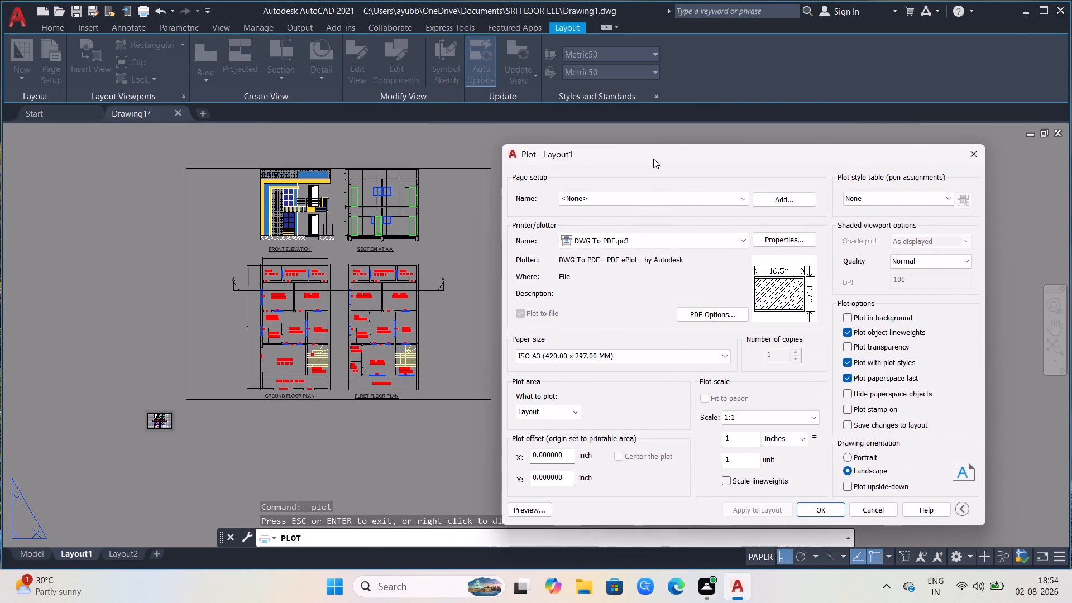
pyautogui.moveTo(653, 159); pyautogui.dragTo(649, 120)
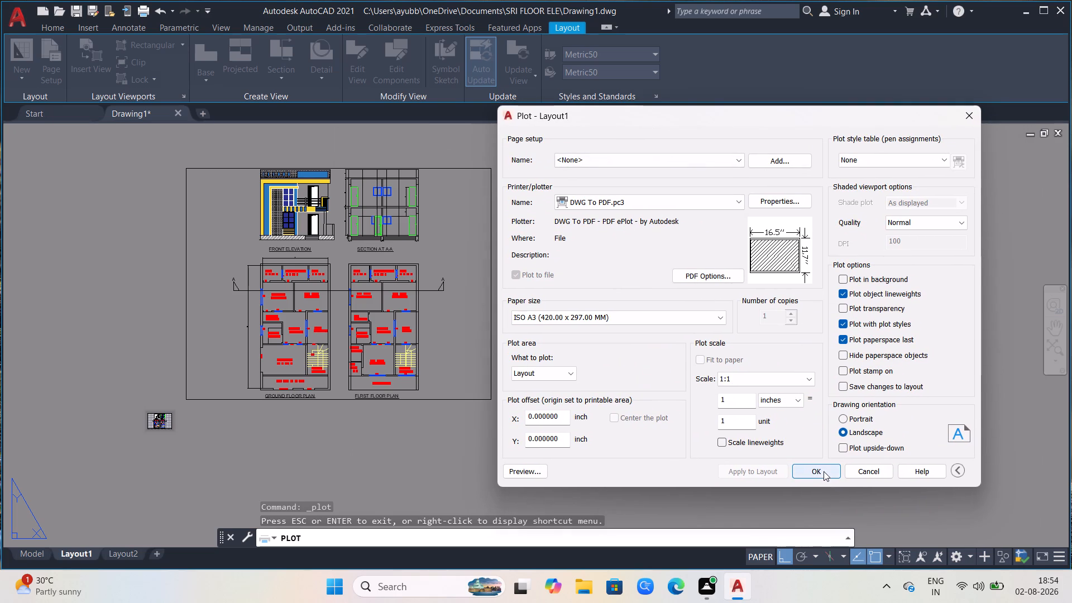
pyautogui.click(824, 471)
pyautogui.moveTo(527, 115); pyautogui.dragTo(671, 145)
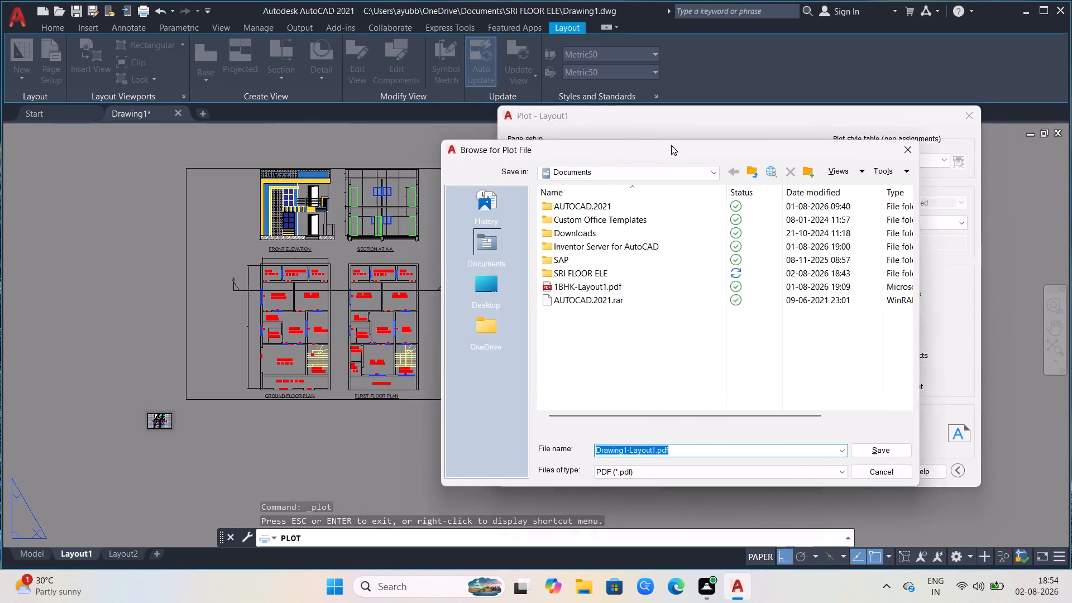
pyautogui.moveTo(671, 145); pyautogui.dragTo(733, 107)
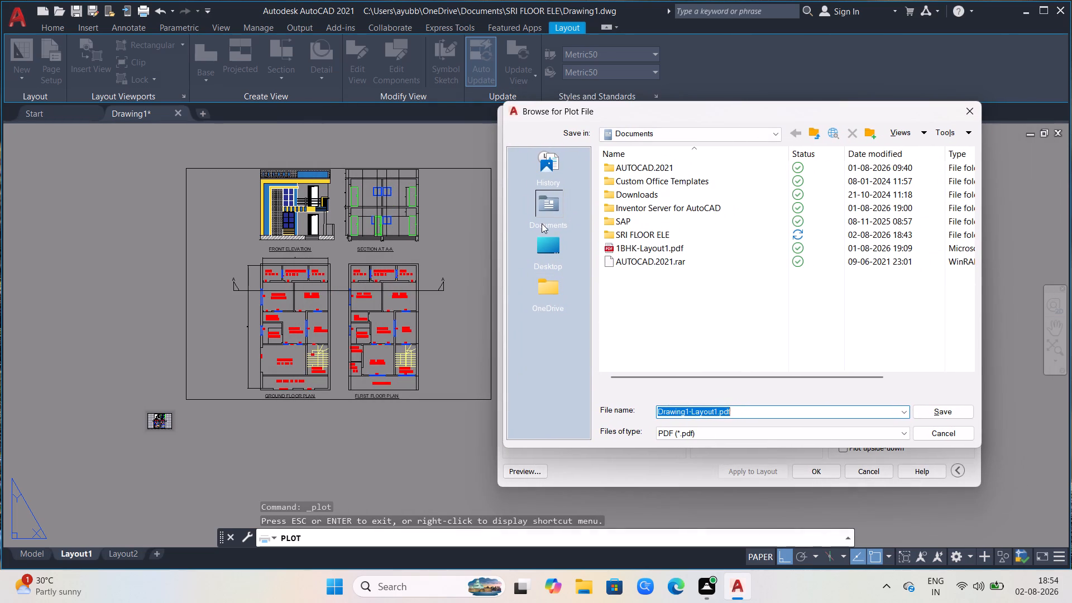
pyautogui.click(771, 136)
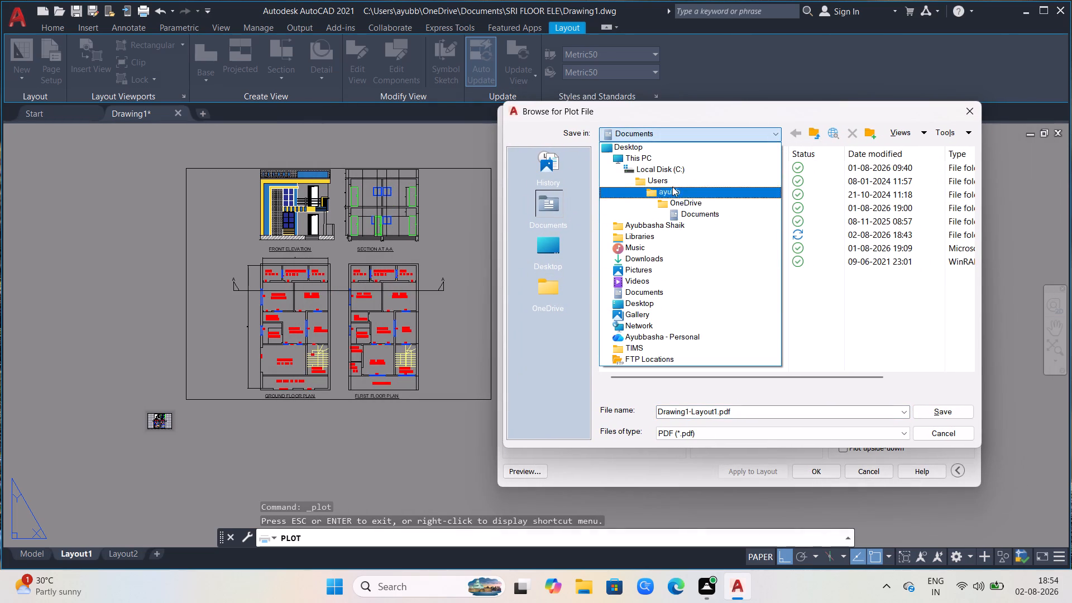
pyautogui.click(672, 154)
pyautogui.click(673, 136)
pyautogui.click(670, 173)
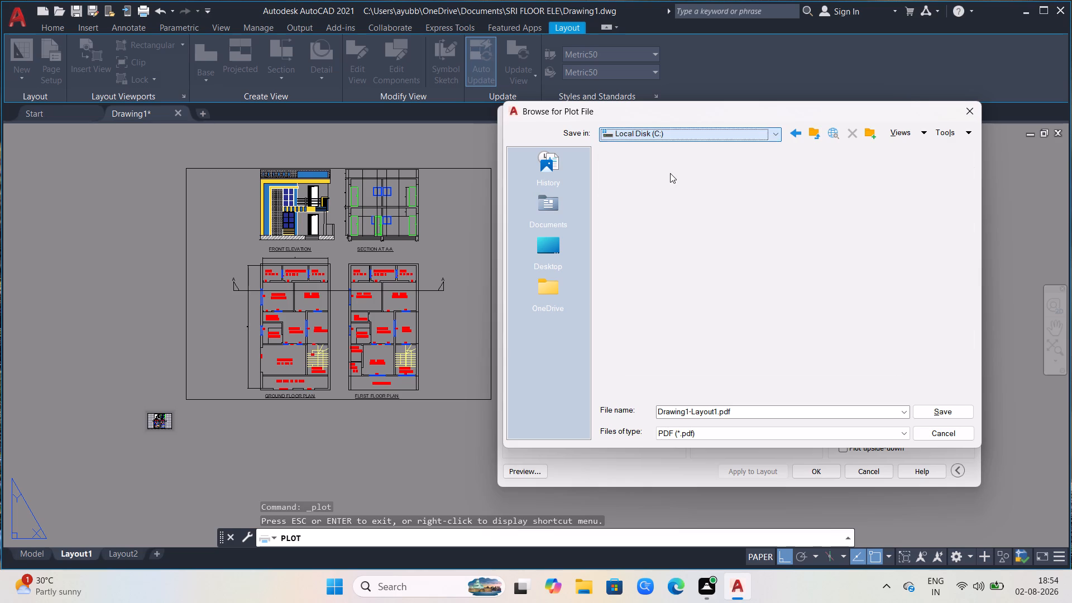
pyautogui.doubleClick(639, 334)
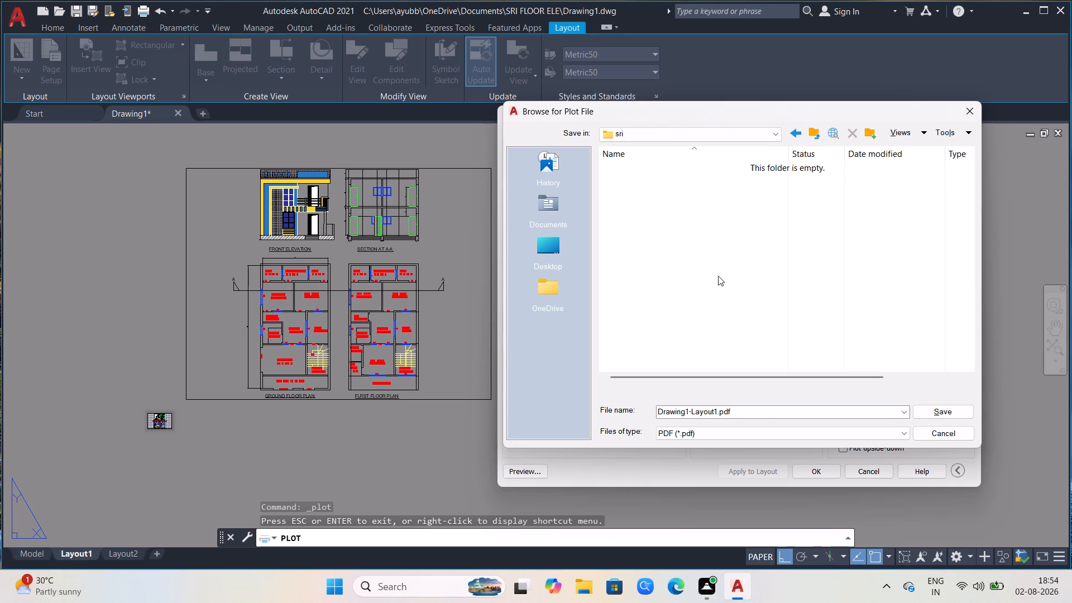
# Name the plot file "floor elevation plan" and save it as a PDF in the sri folder.
pyautogui.click(746, 410)
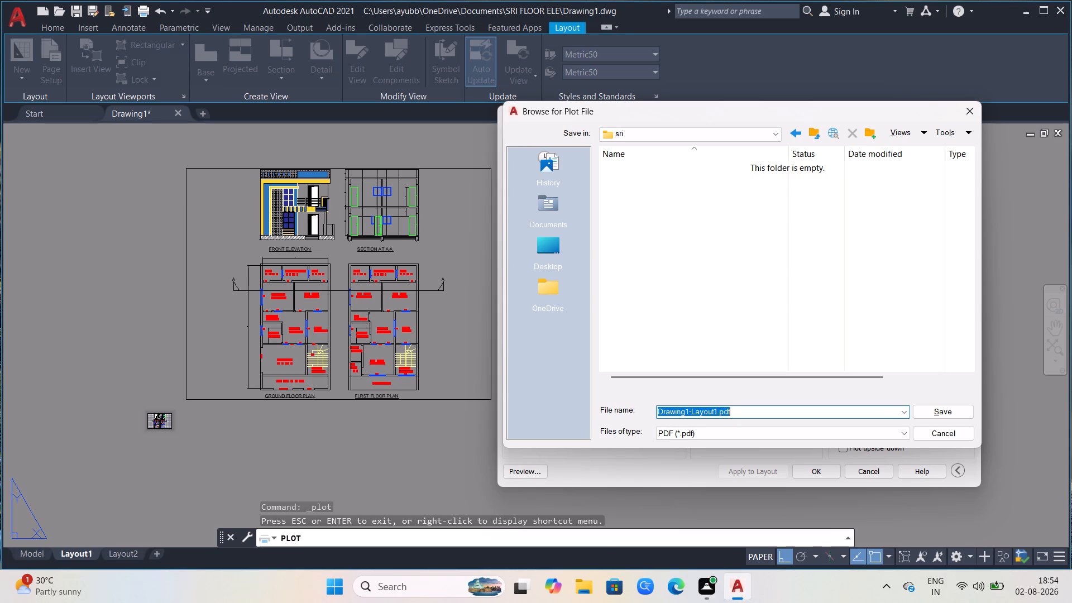
pyautogui.scroll(4, 283, 382)
pyautogui.scroll(2, 698, 442)
pyautogui.press('f')
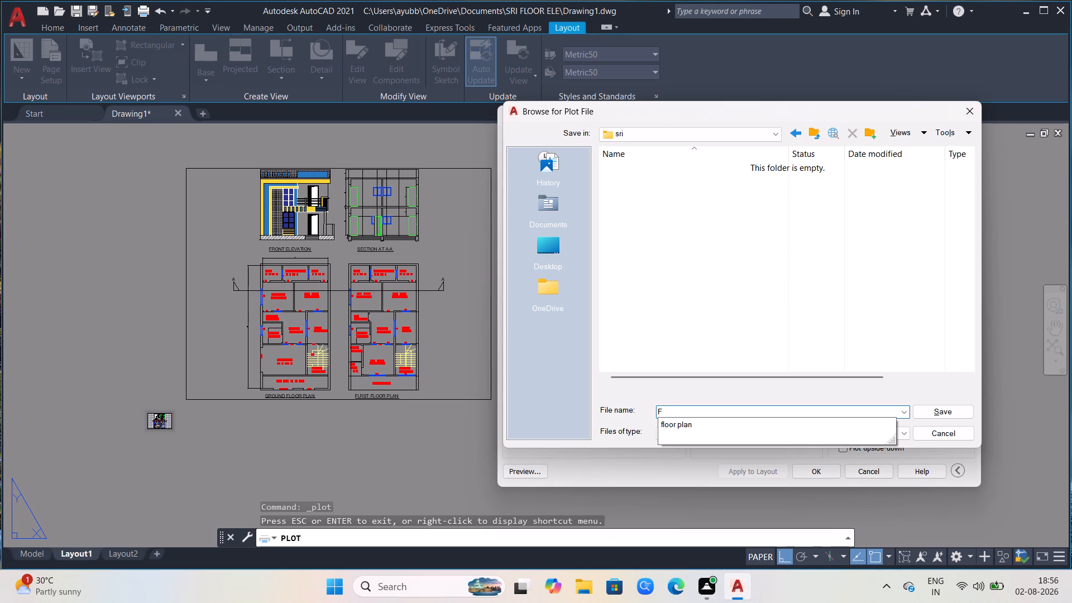
pyautogui.click(684, 425)
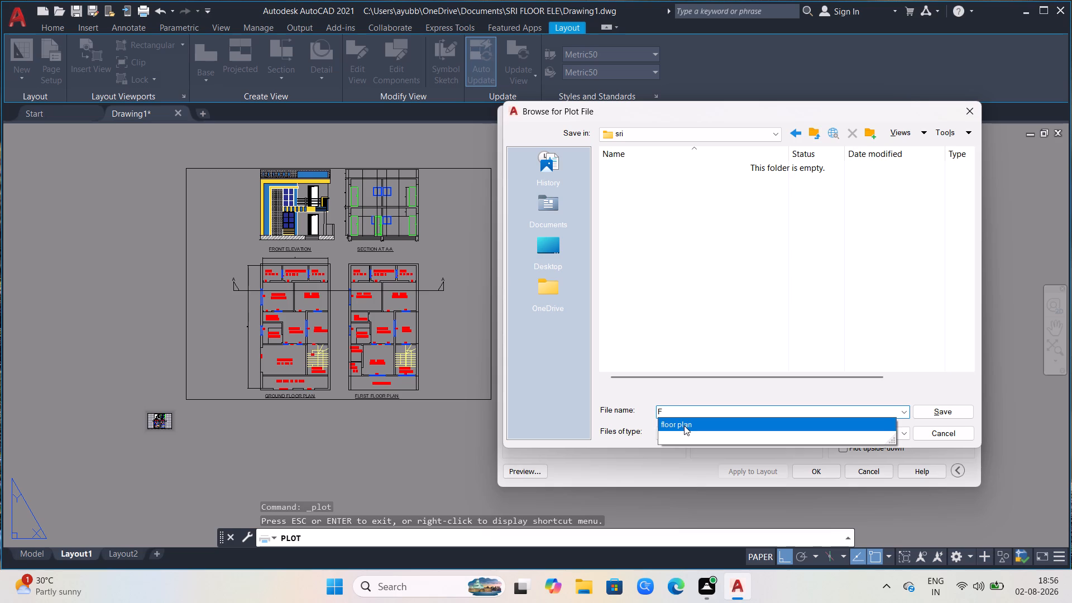
pyautogui.click(691, 412)
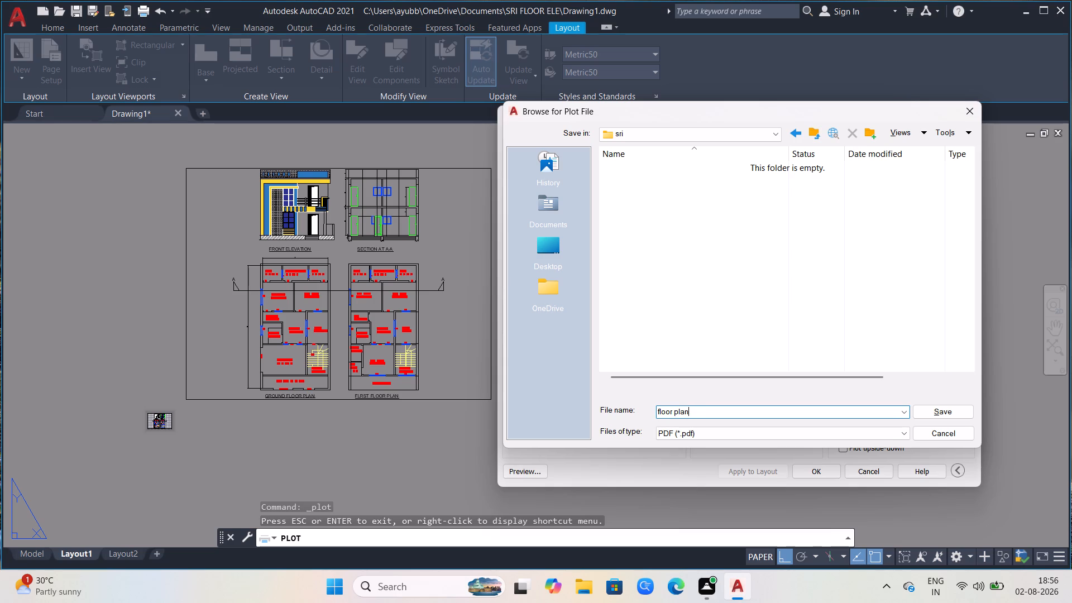
pyautogui.press('BackSpace')
pyautogui.press('BackSpace')
pyautogui.press('BackSpace')
pyautogui.press('BackSpace')
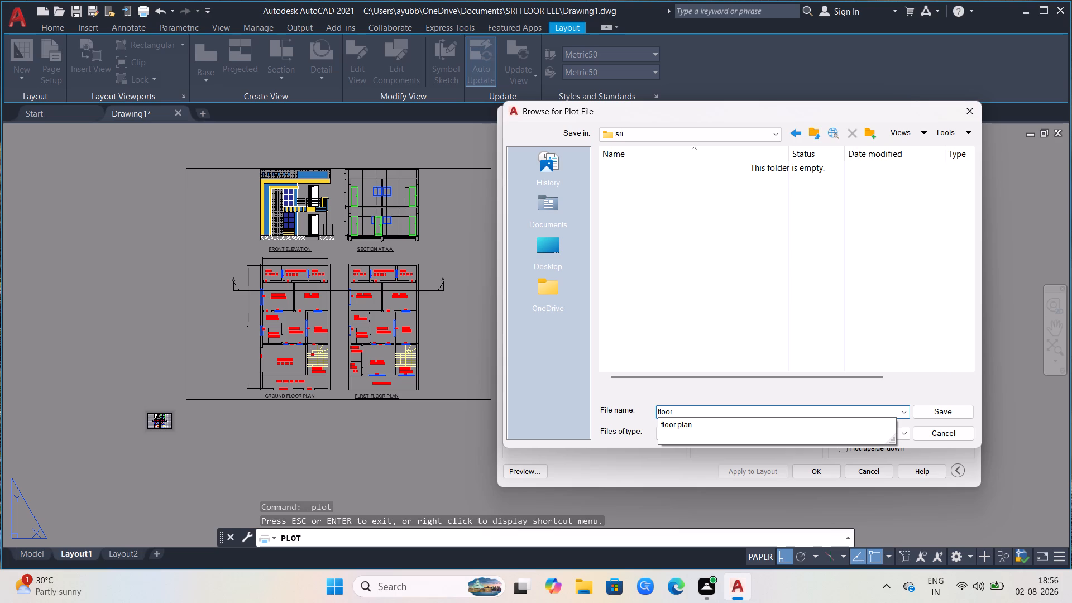
pyautogui.press('e')
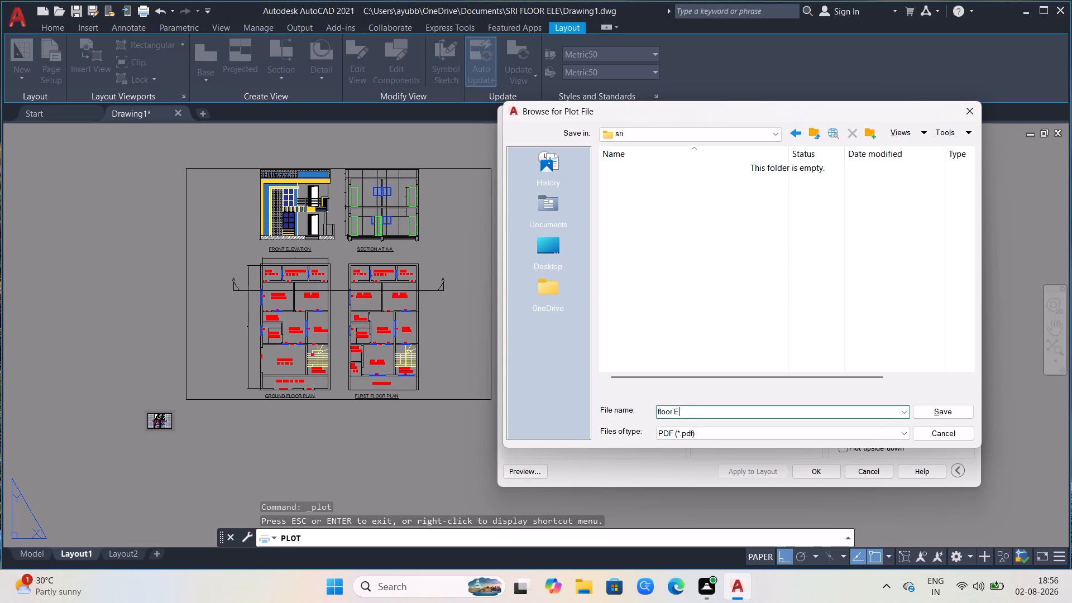
pyautogui.press('BackSpace')
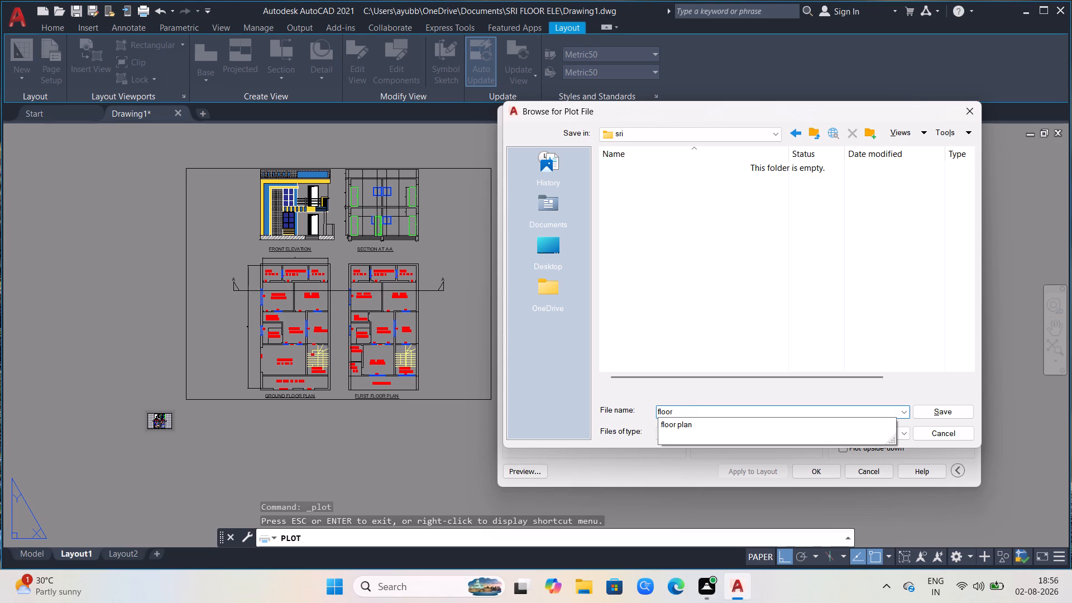
pyautogui.press('e')
pyautogui.press('l')
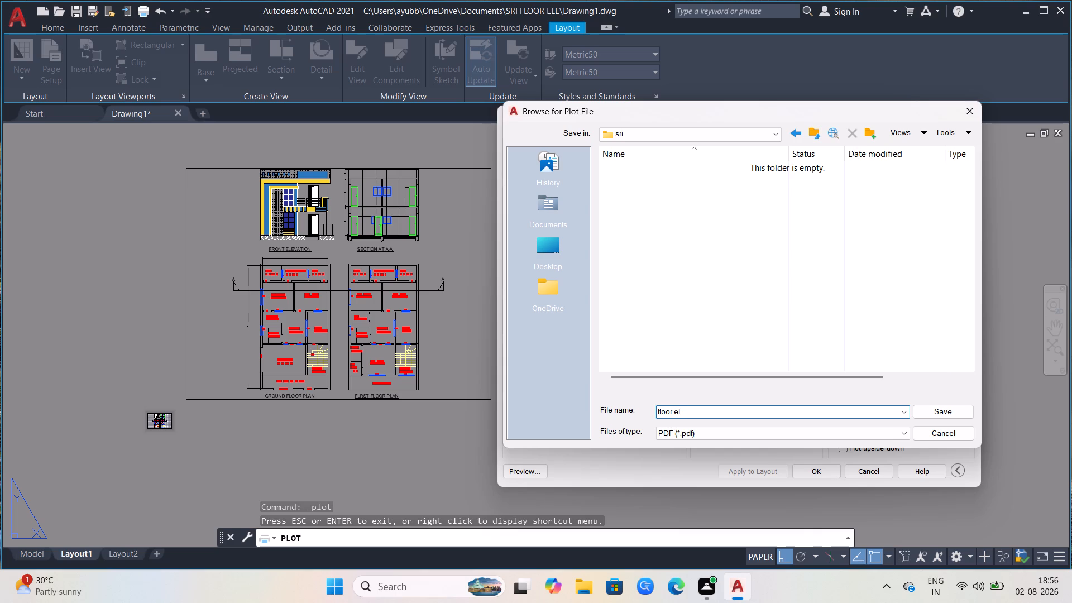
pyautogui.press('e')
pyautogui.press('v')
pyautogui.write('at')
pyautogui.write('ion')
pyautogui.press('space')
pyautogui.press('p')
pyautogui.write('la')
pyautogui.press('n')
pyautogui.click(951, 413)
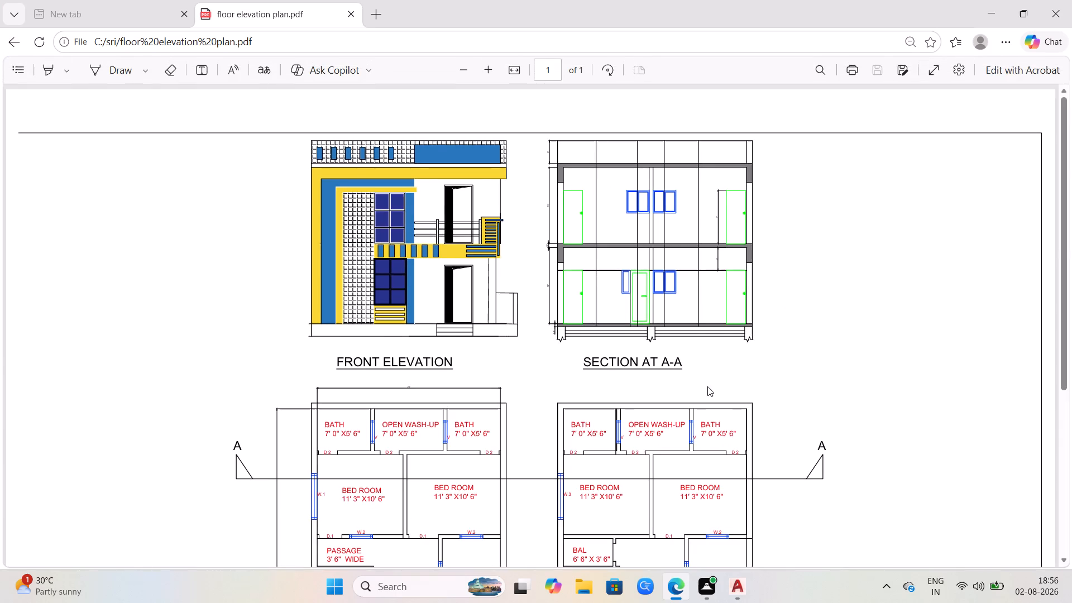
# Examine the front elevation, section and both floor plans in the plotted PDF, then return to the AutoCAD layout.
pyautogui.scroll(-6, 707, 386)
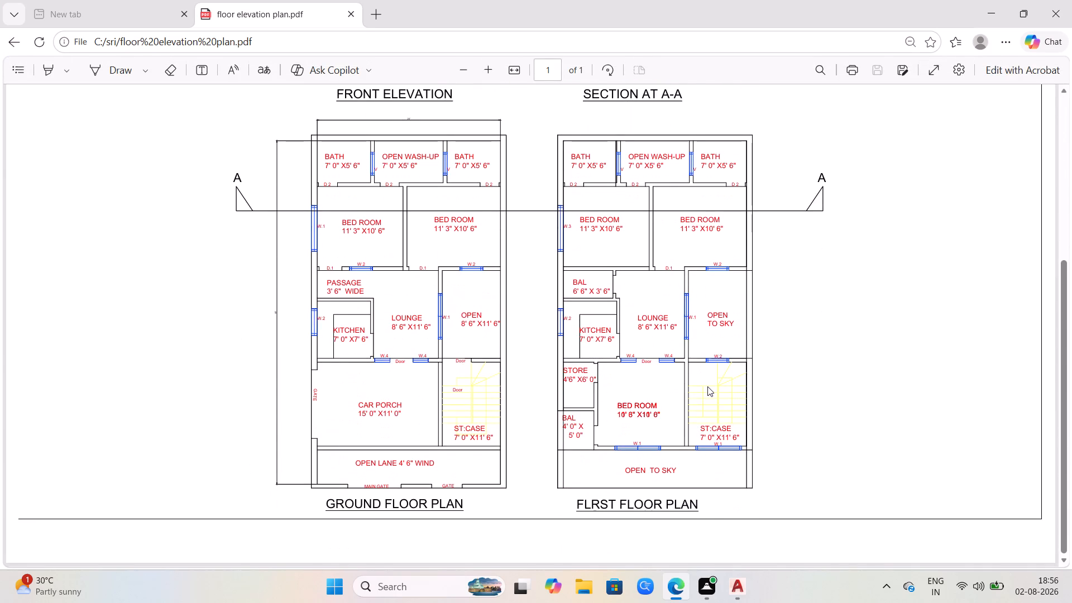
pyautogui.scroll(6, 707, 386)
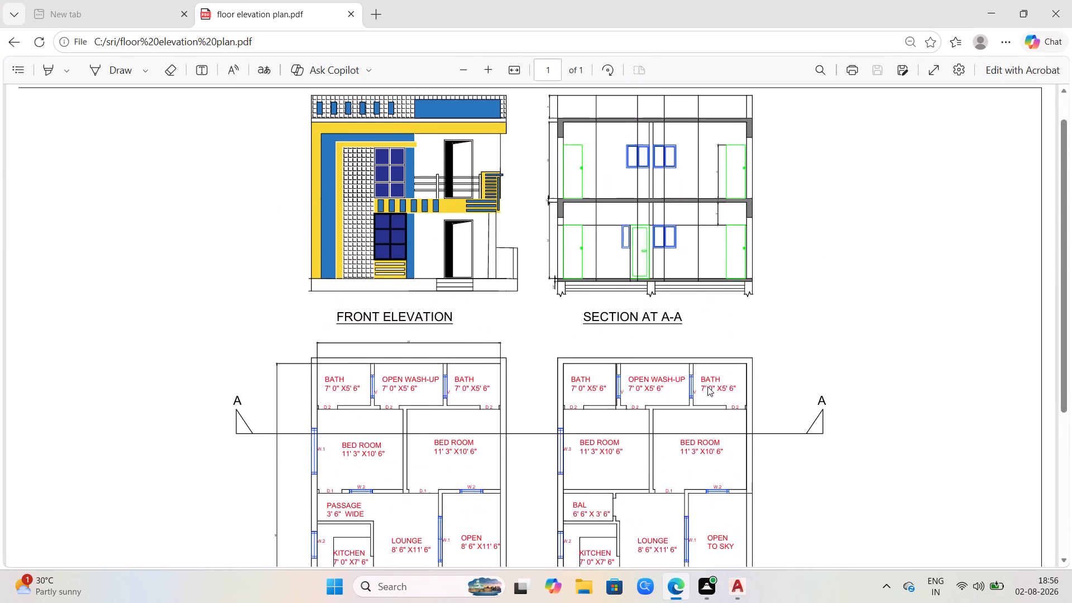
pyautogui.scroll(3, 707, 386)
pyautogui.scroll(-4, 594, 392)
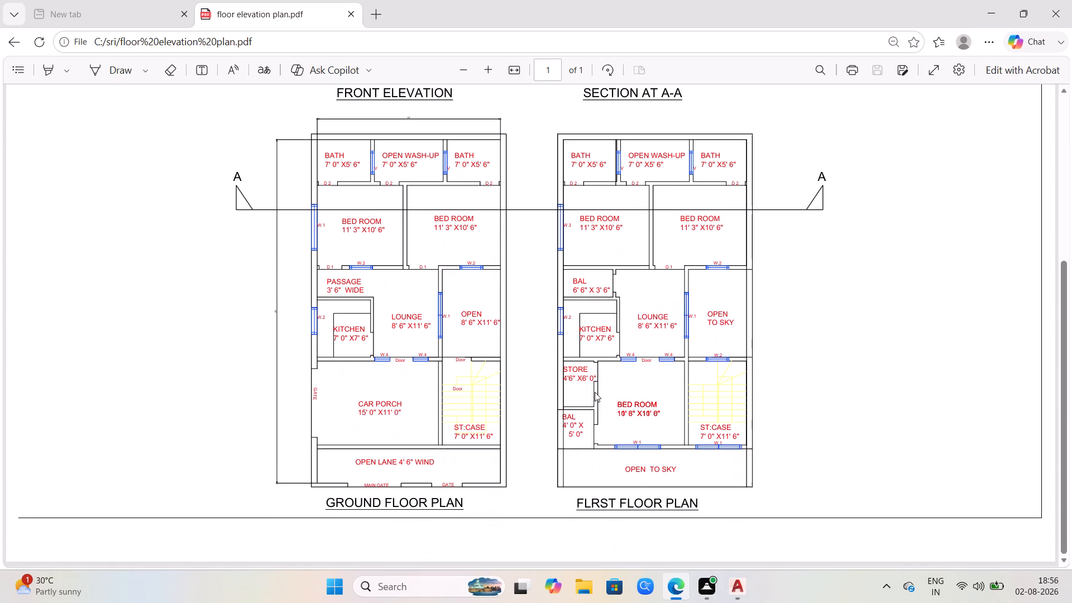
pyautogui.click(983, 5)
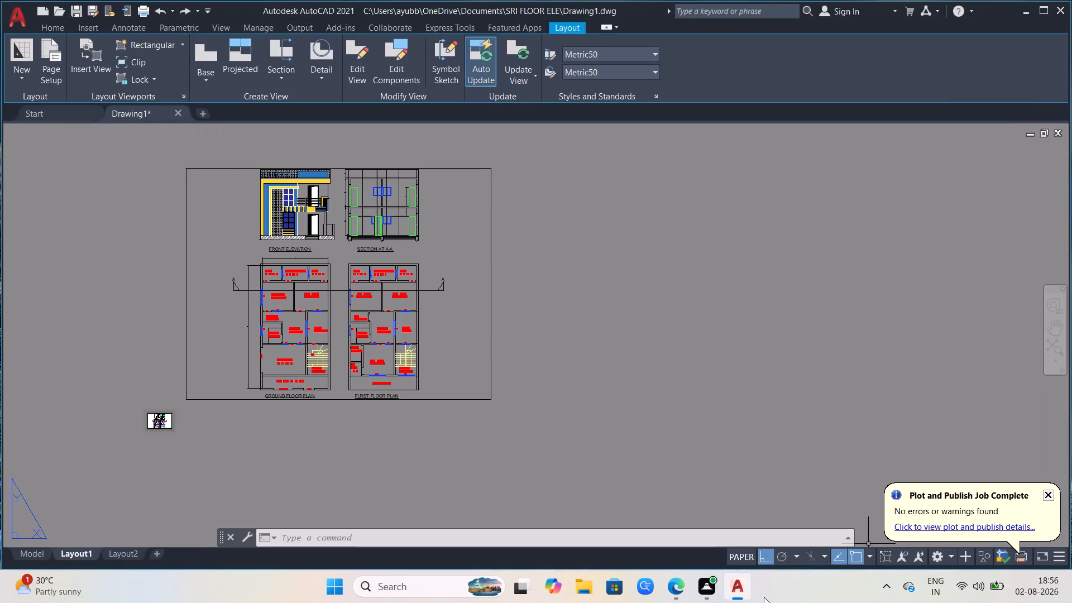
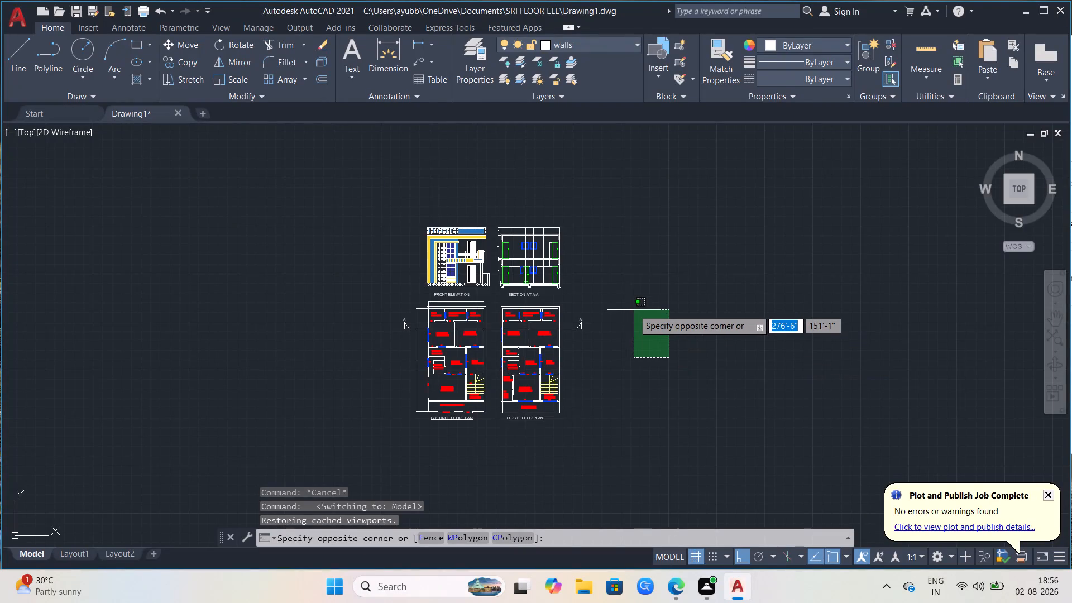
# Cancel the pending selection in model space and save Drawing1 under its existing name.
pyautogui.press('Escape')
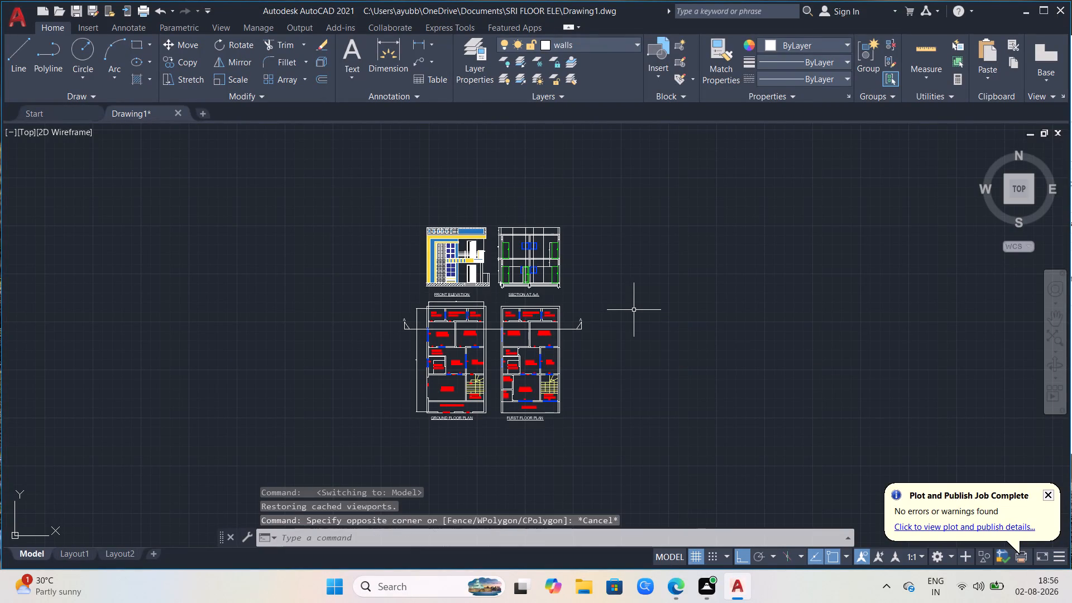
pyautogui.hotkey('ctrl', 'a')
pyautogui.hotkey('ctrl', 's')
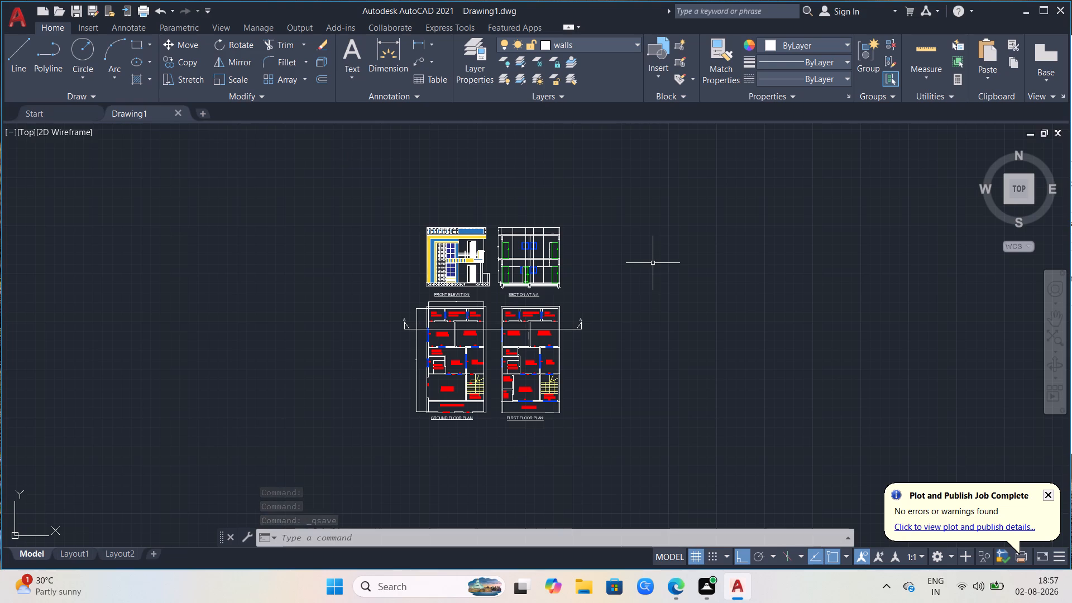
pyautogui.hotkey('ctrl', 'a')
pyautogui.hotkey('ctrl', 's')
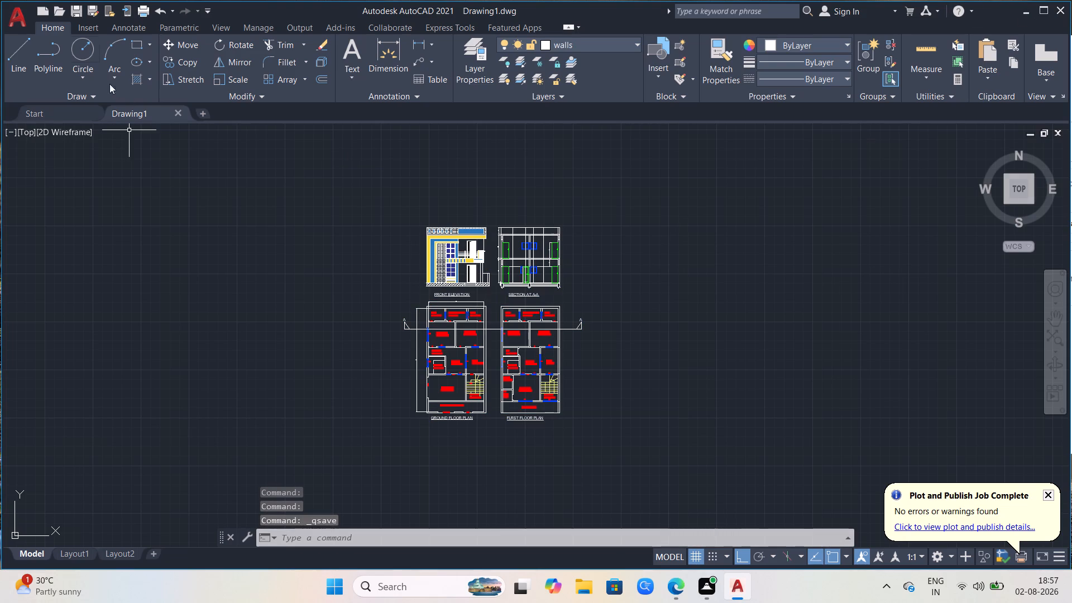
# Switch to File Explorer and check the contents of the sri folder, then close its window.
pyautogui.click(577, 585)
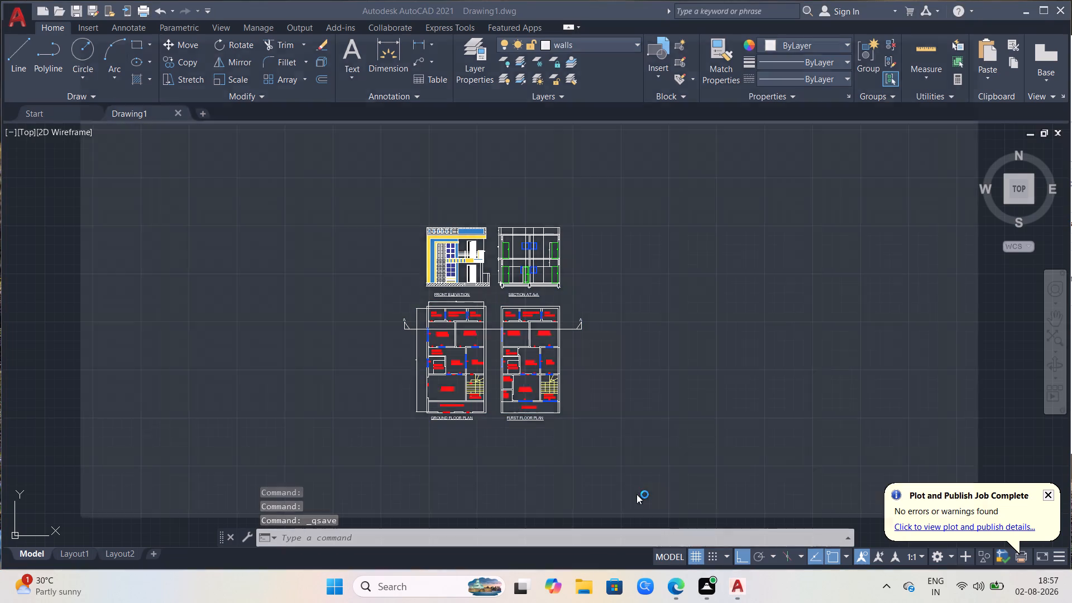
pyautogui.click(68, 409)
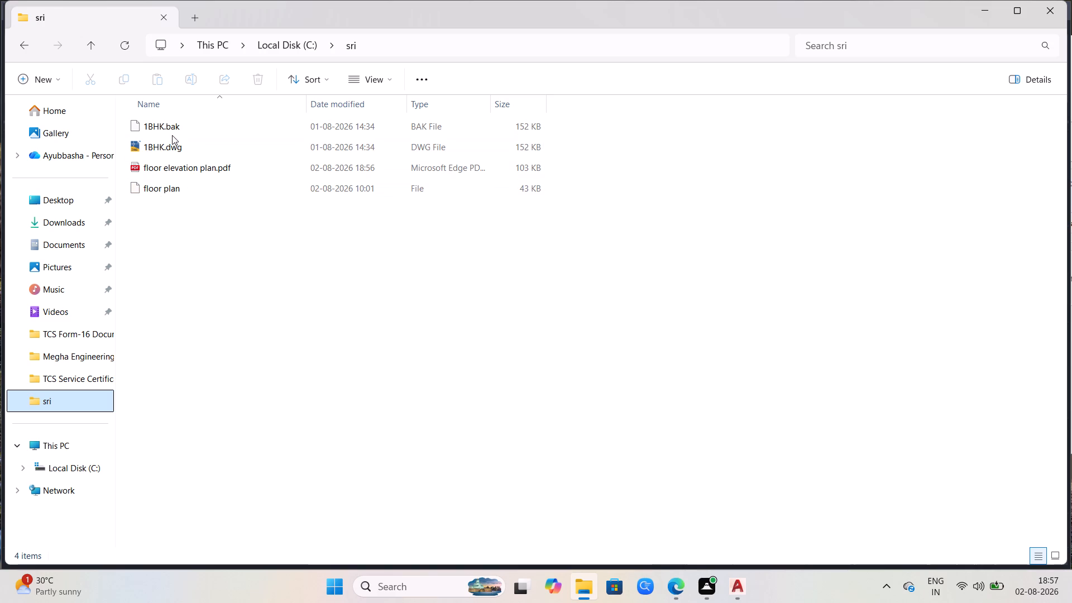
pyautogui.click(1071, 0)
pyautogui.click(1047, 9)
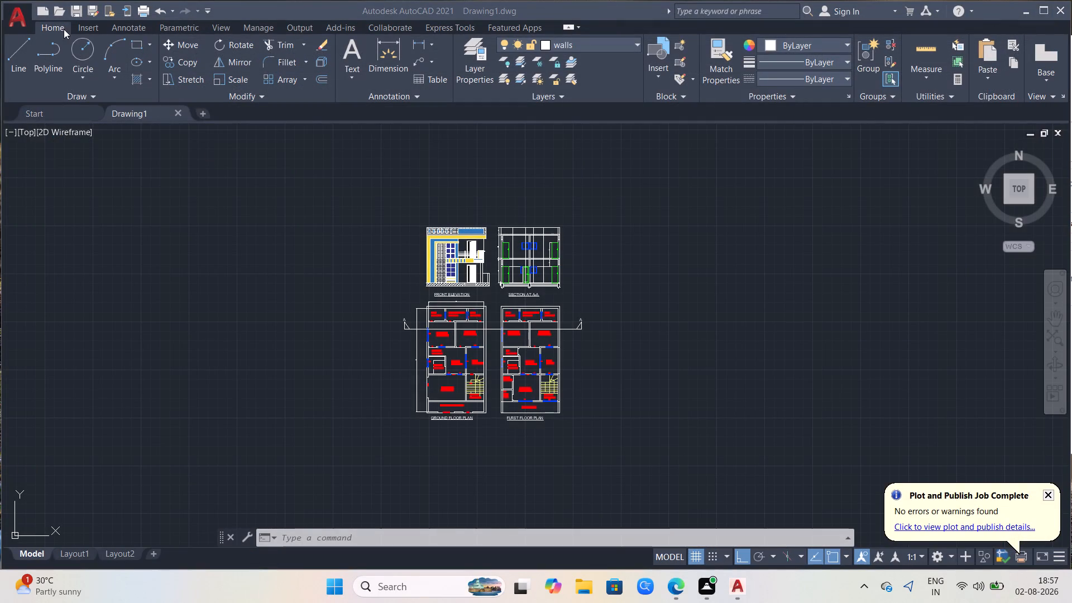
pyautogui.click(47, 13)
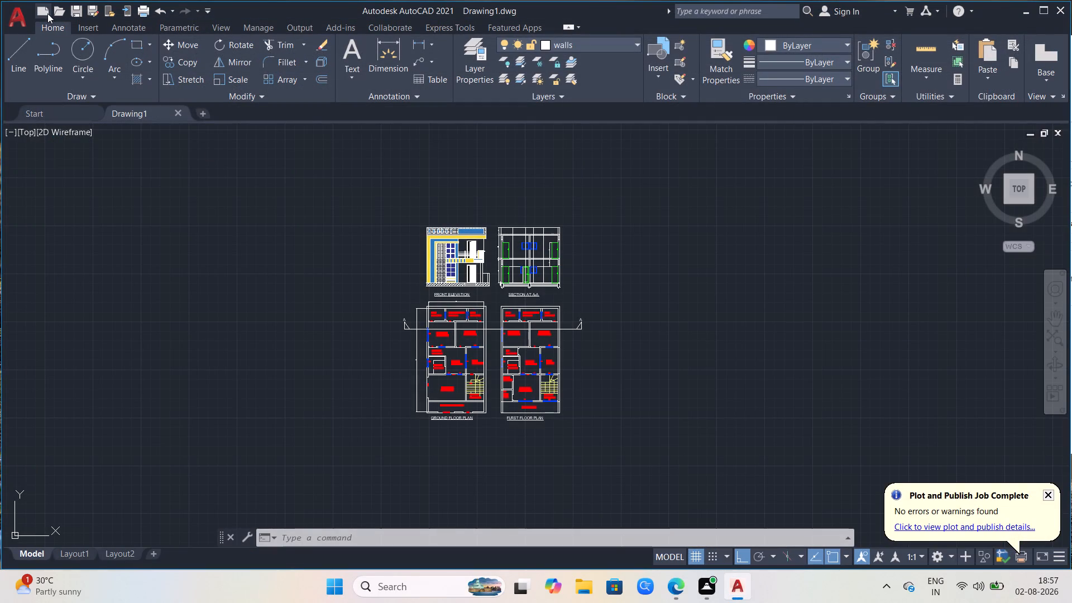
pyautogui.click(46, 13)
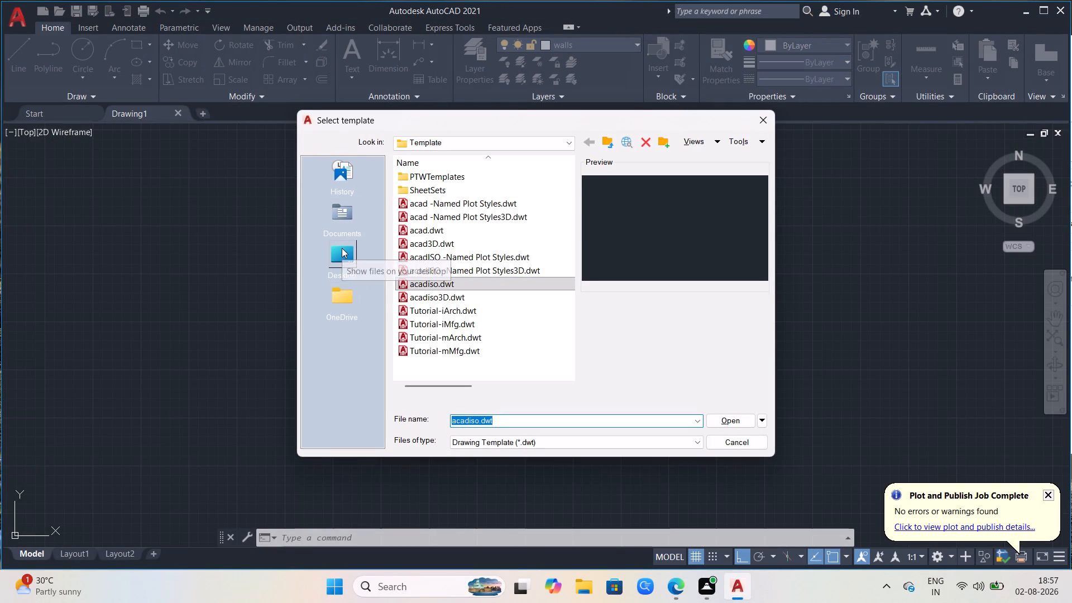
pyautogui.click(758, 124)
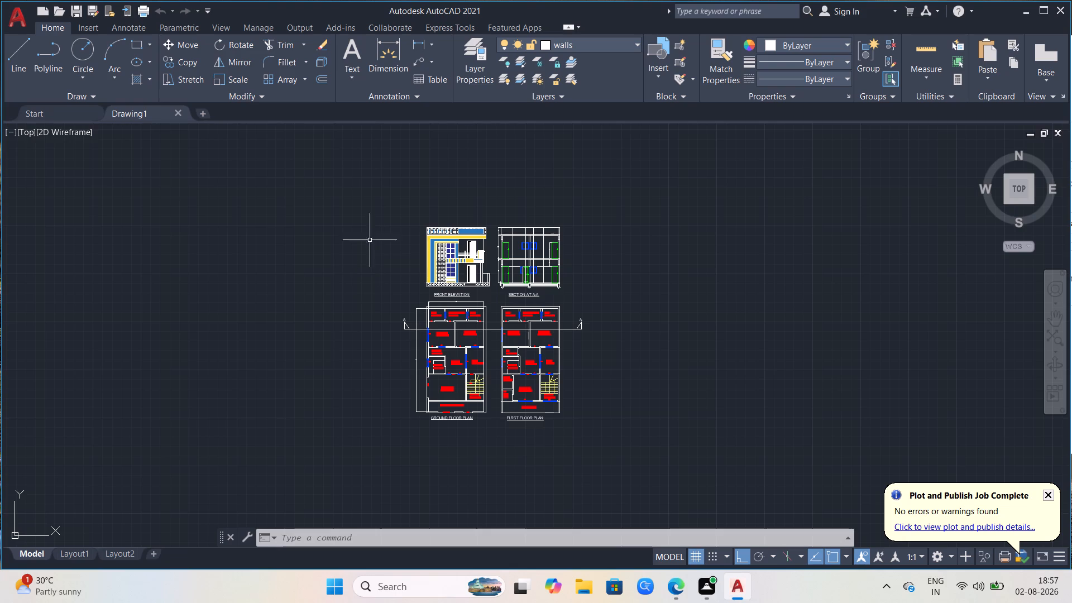
# Select the elevation, section and both floor plans, and save Drawing1 again under its existing name.
pyautogui.moveTo(294, 185); pyautogui.dragTo(337, 207)
pyautogui.click(594, 461)
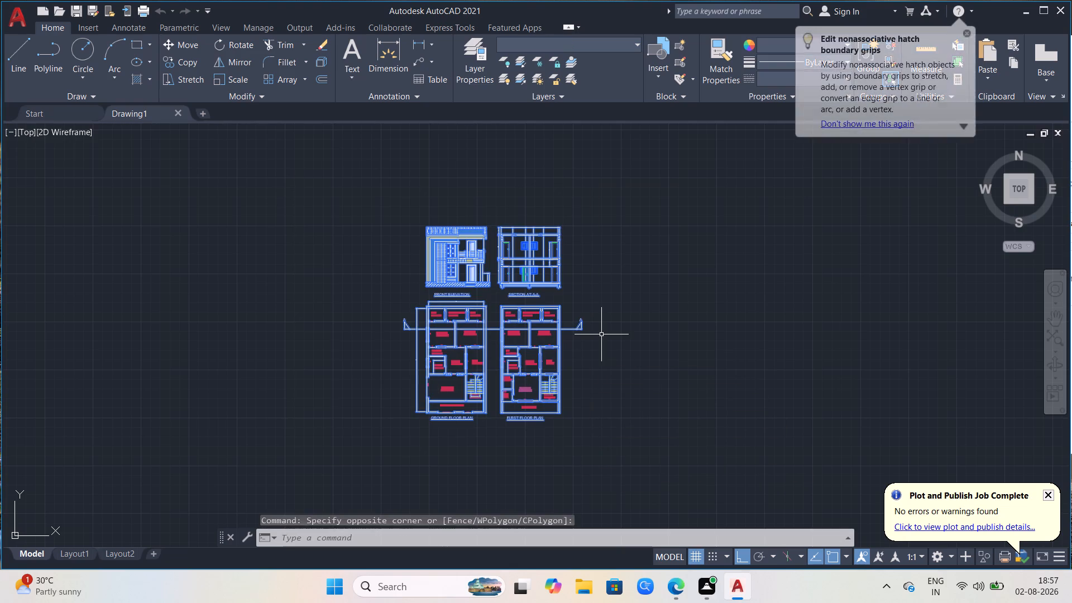
pyautogui.hotkey('ctrl', 'a')
pyautogui.hotkey('ctrl', 's')
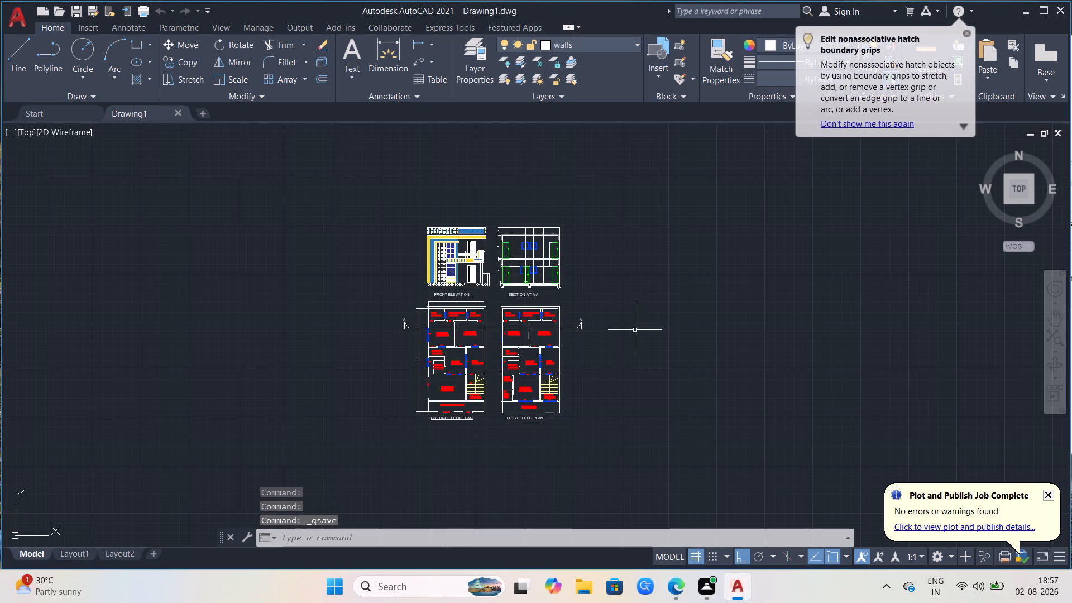
pyautogui.press('Escape')
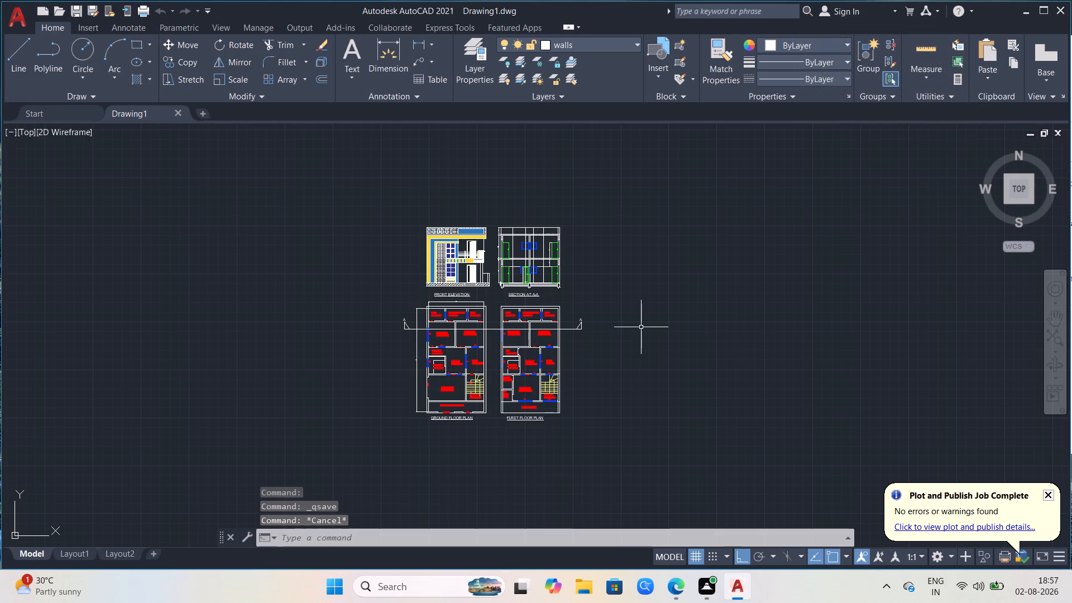
pyautogui.hotkey('ctrl', 'a')
pyautogui.hotkey('ctrl', 's')
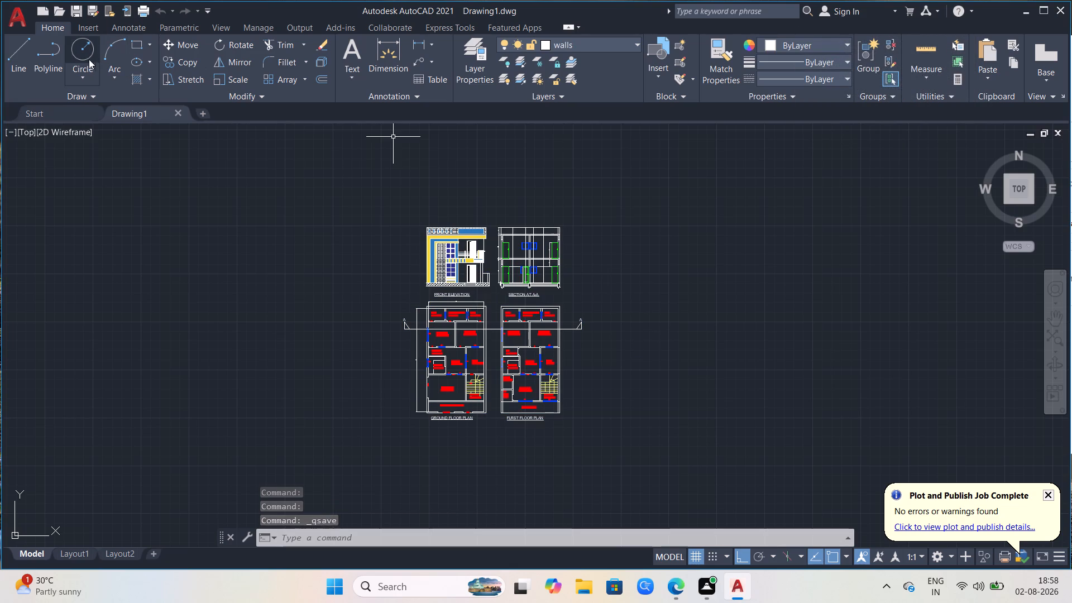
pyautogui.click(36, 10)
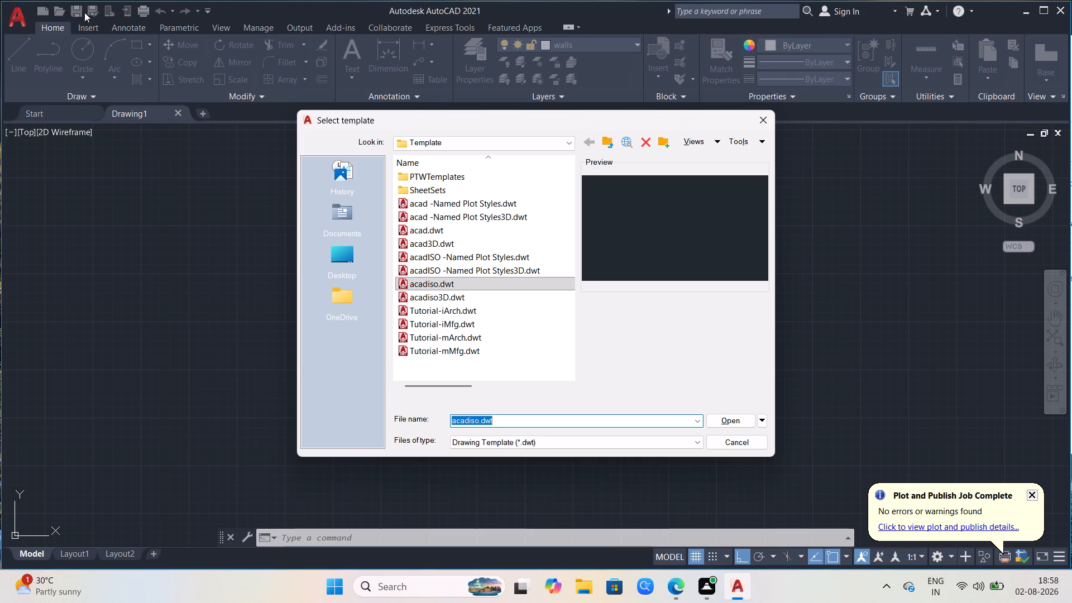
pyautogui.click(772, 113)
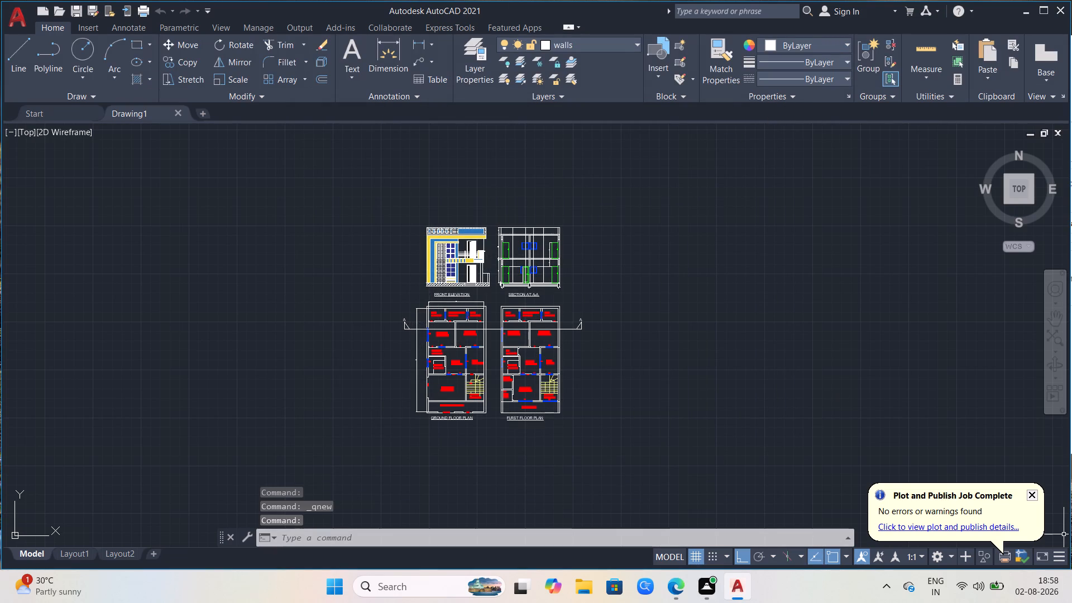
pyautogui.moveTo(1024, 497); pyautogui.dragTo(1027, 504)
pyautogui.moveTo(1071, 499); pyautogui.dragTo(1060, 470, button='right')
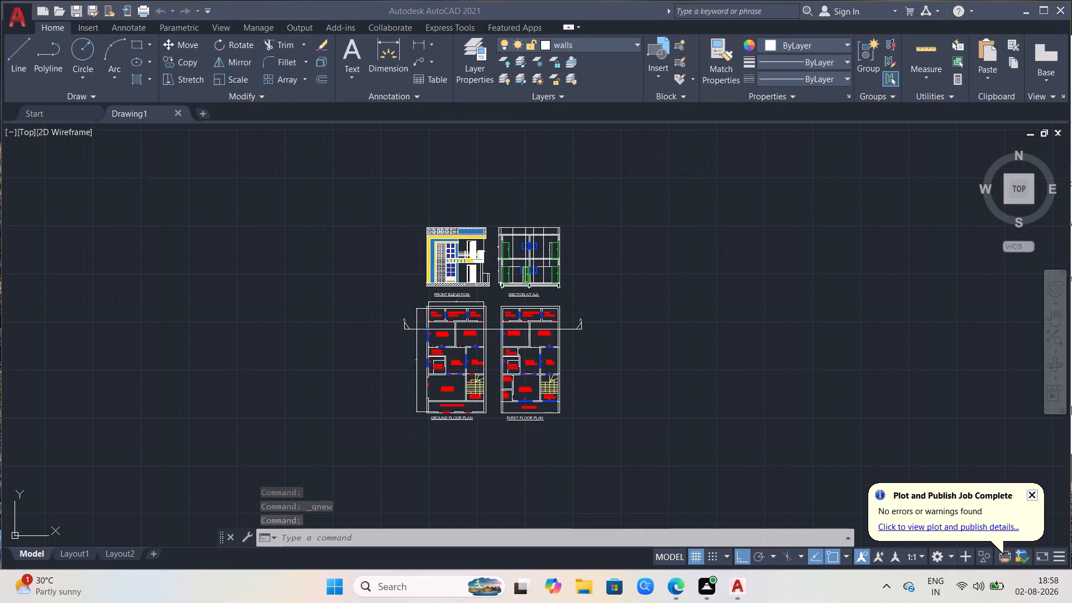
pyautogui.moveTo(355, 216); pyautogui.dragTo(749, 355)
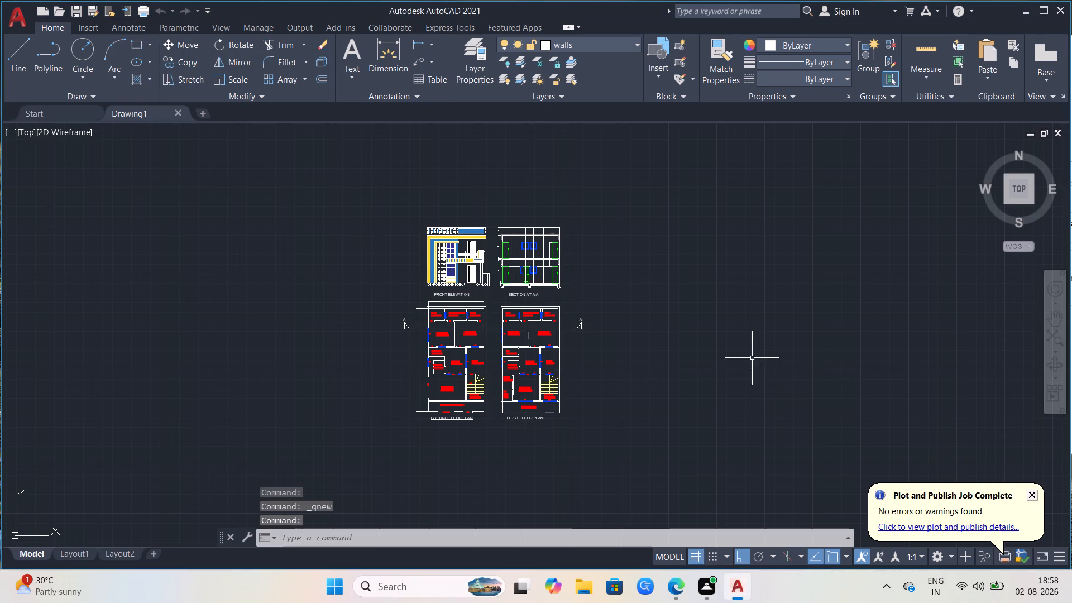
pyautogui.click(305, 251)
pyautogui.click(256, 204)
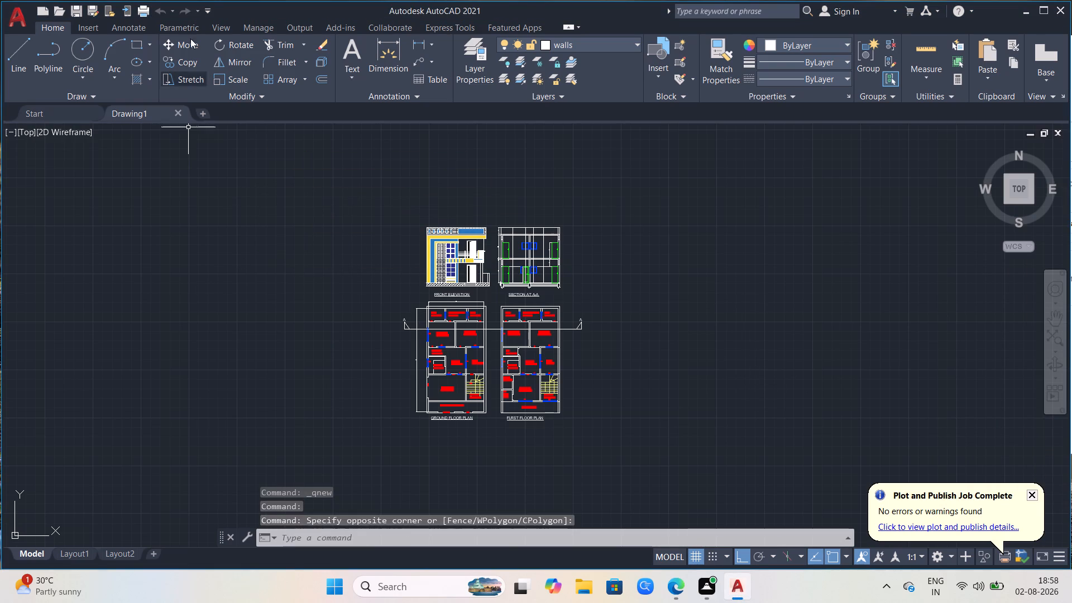
# Start Save As for Drawing1 and choose the sri folder on Local Disk (C:) as its destination.
pyautogui.click(30, 18)
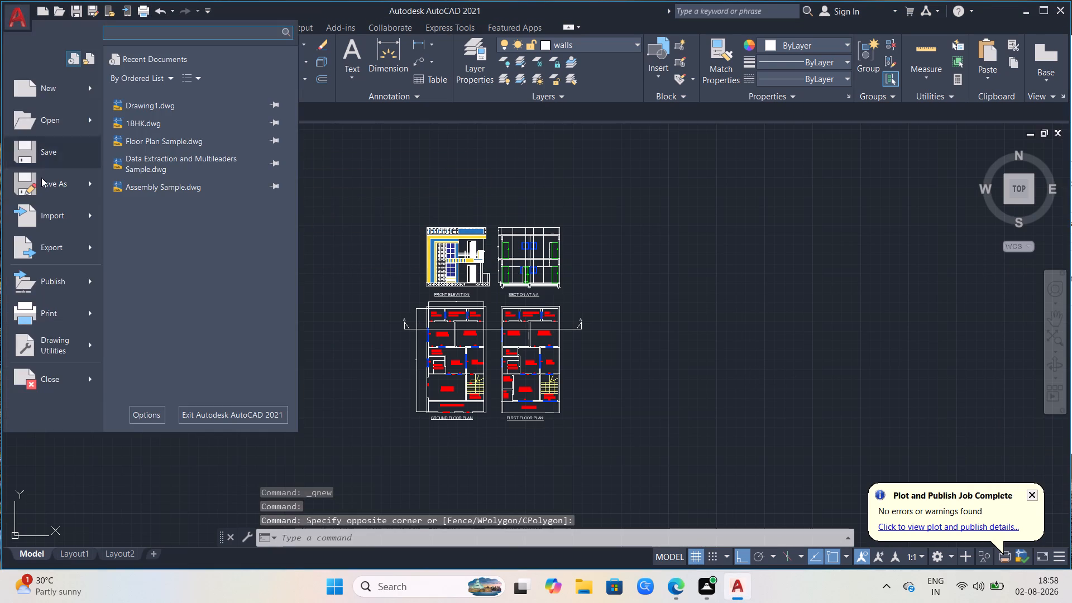
pyautogui.click(49, 183)
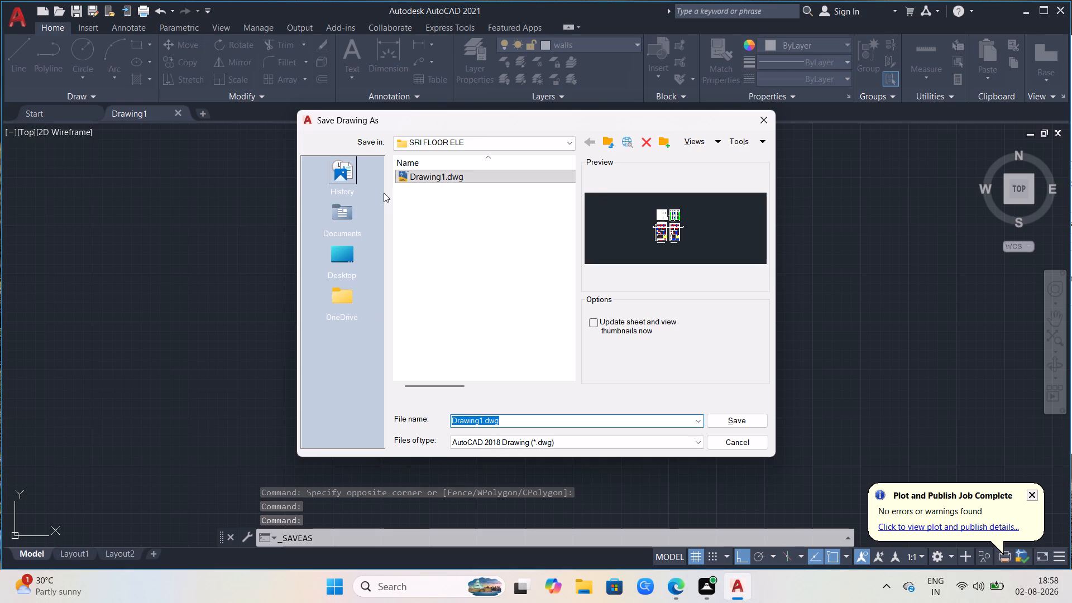
pyautogui.scroll(3, 442, 172)
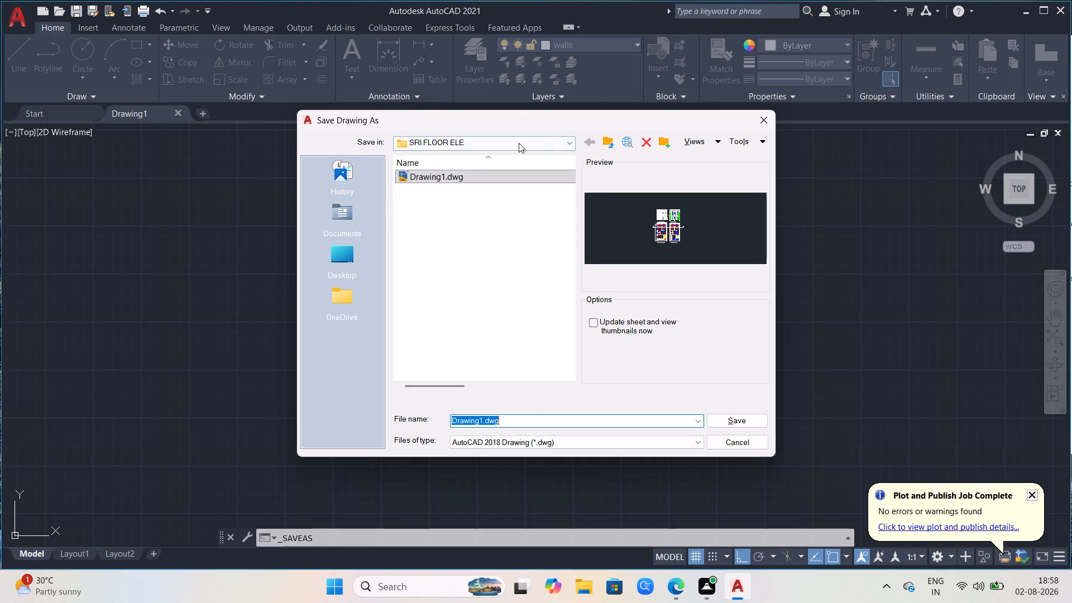
pyautogui.click(568, 141)
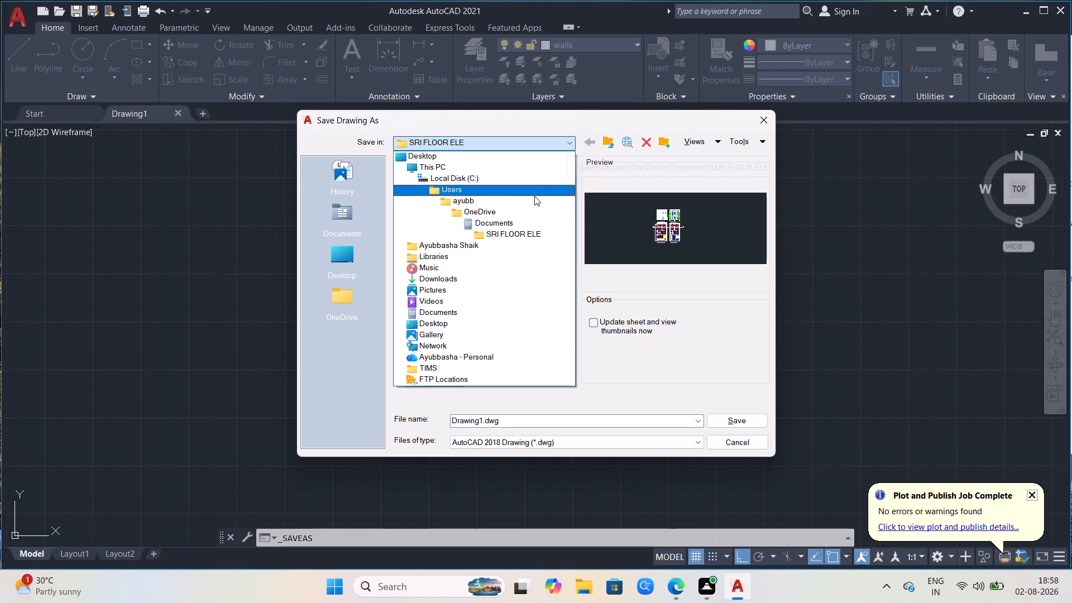
pyautogui.click(480, 179)
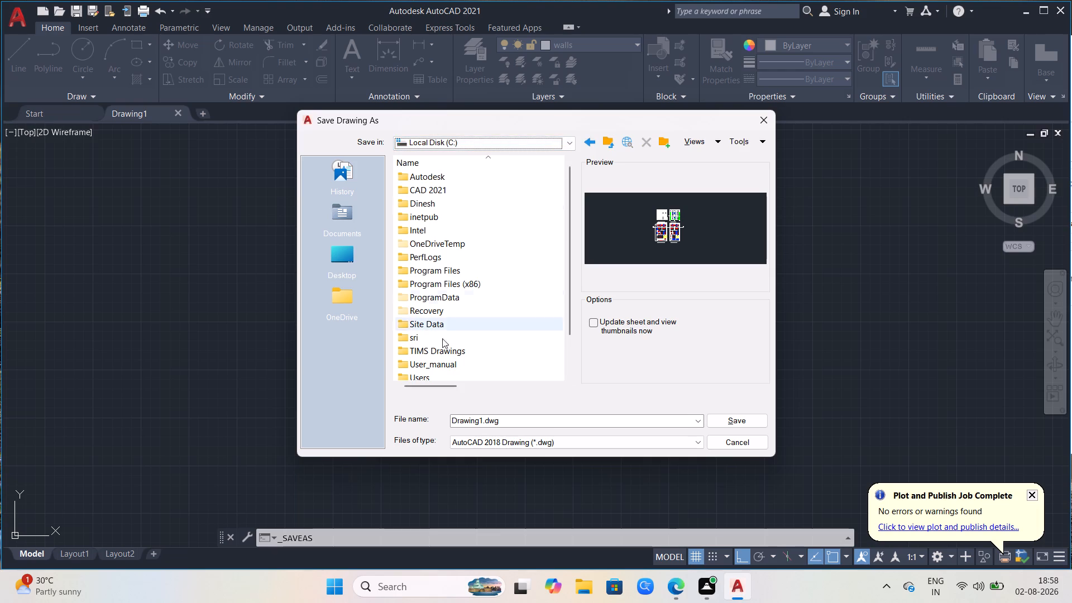
pyautogui.scroll(-2, 430, 338)
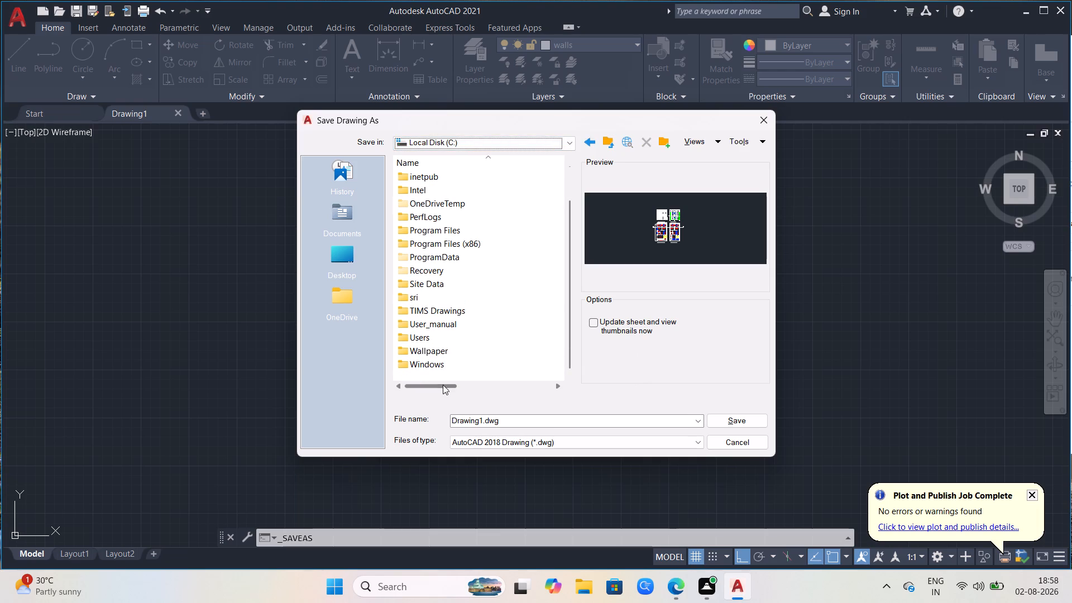
pyautogui.scroll(1, 439, 310)
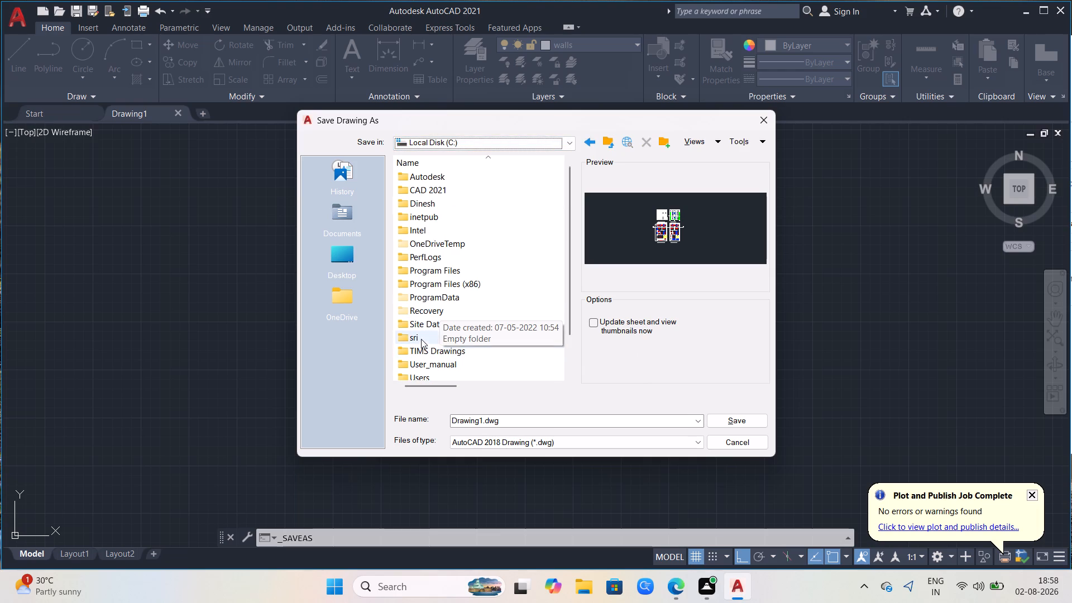
pyautogui.doubleClick(420, 341)
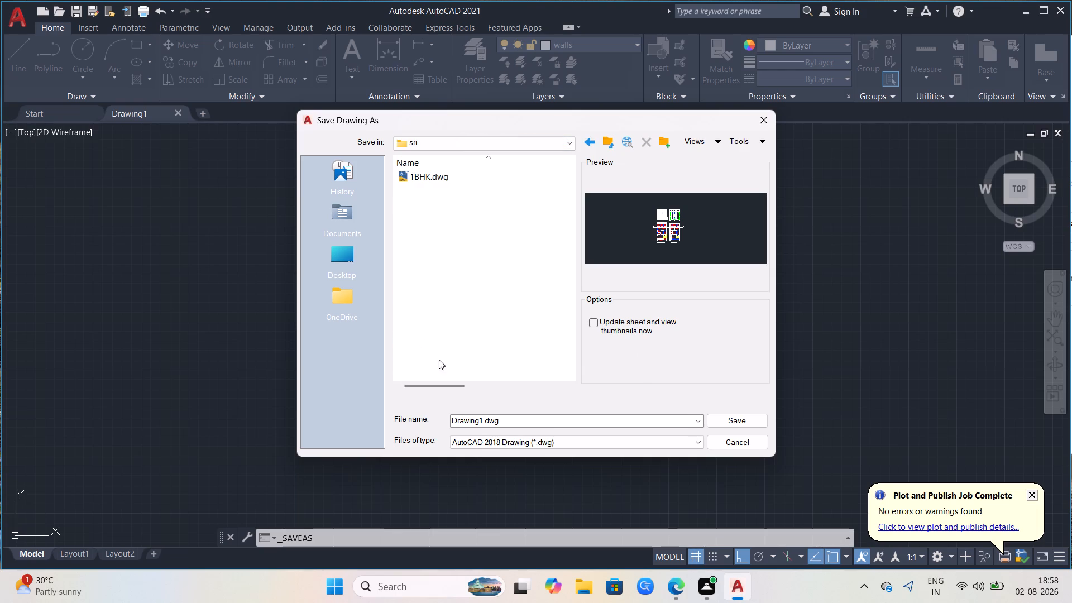
# Name the drawing file FLOOR ELEVATION and save it in the sri folder as an AutoCAD 2018 Drawing.
pyautogui.click(517, 420)
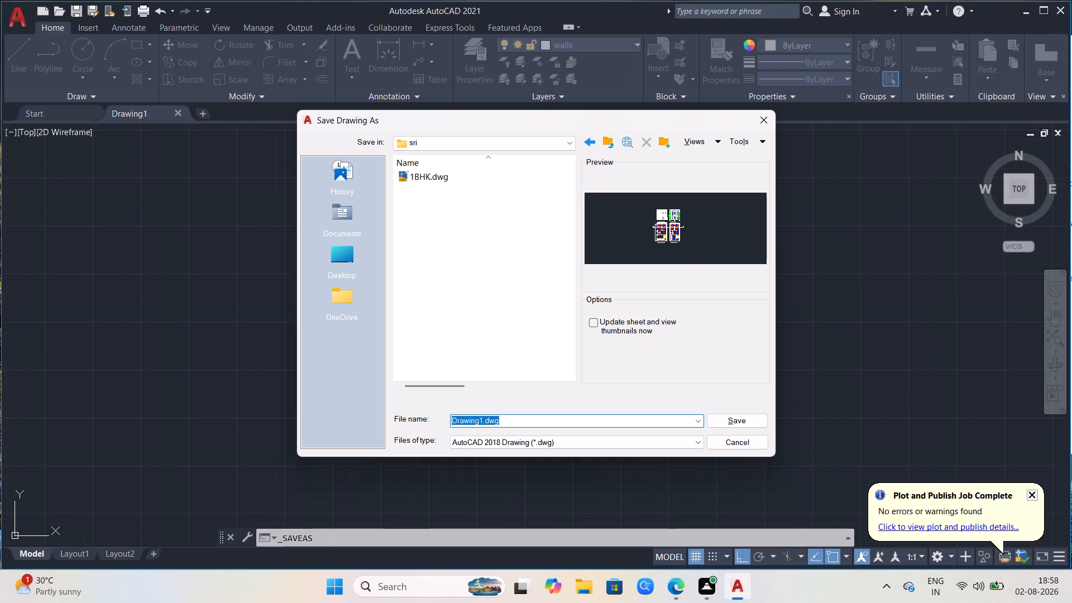
pyautogui.write('fo')
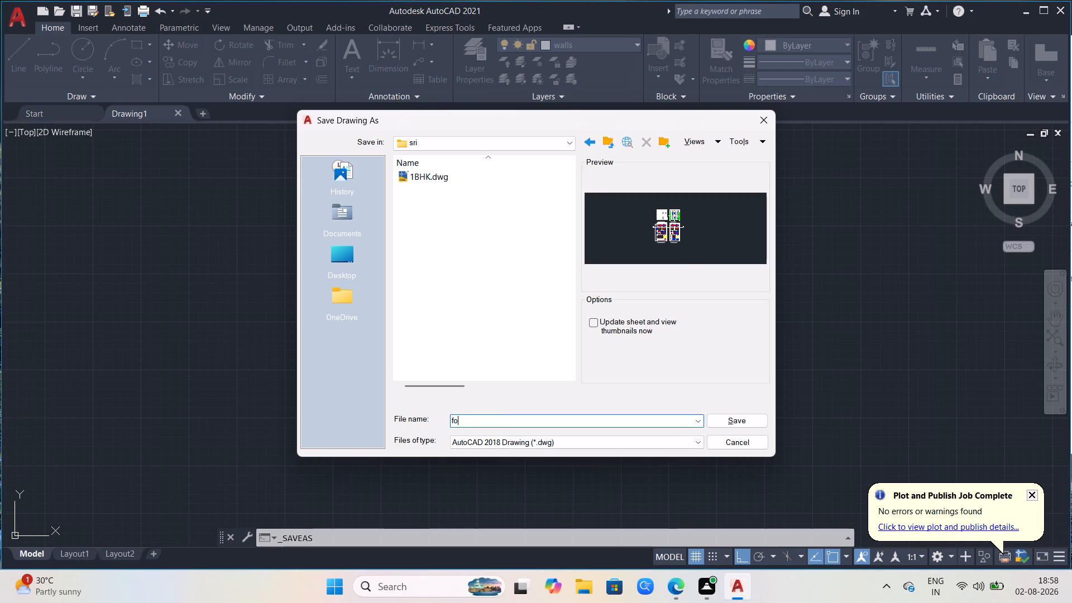
pyautogui.press('BackSpace')
pyautogui.write('loo')
pyautogui.press('r')
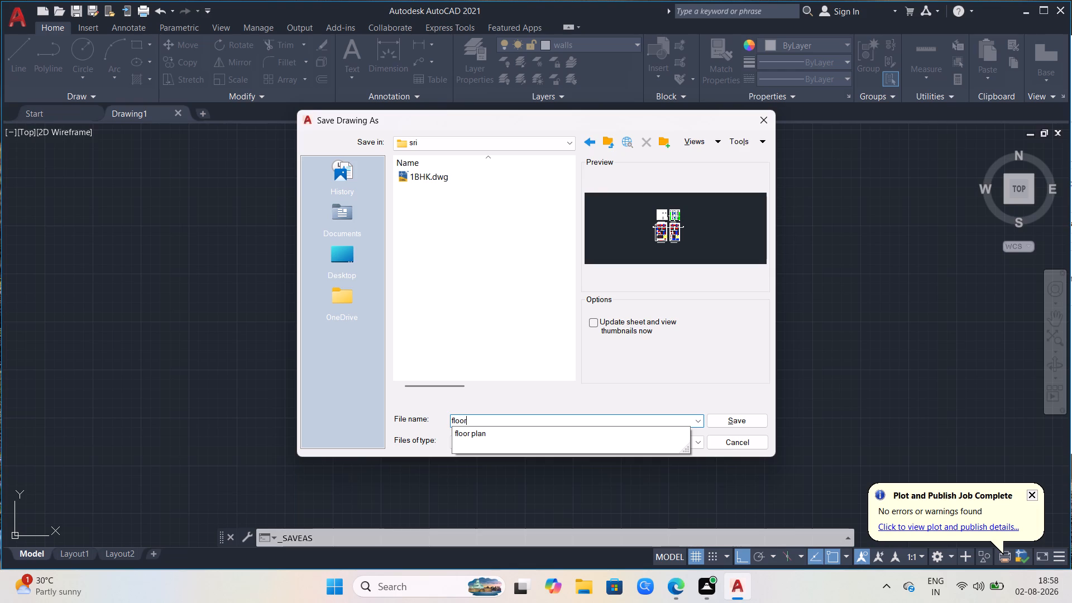
pyautogui.press('BackSpace')
pyautogui.press('BackSpace')
pyautogui.press('BackSpace')
pyautogui.press('BackSpace')
pyautogui.press('BackSpace')
pyautogui.press('BackSpace')
pyautogui.press('BackSpace')
pyautogui.press('BackSpace')
pyautogui.press('BackSpace')
pyautogui.press('BackSpace')
pyautogui.press('BackSpace')
pyautogui.press('BackSpace')
pyautogui.press('BackSpace')
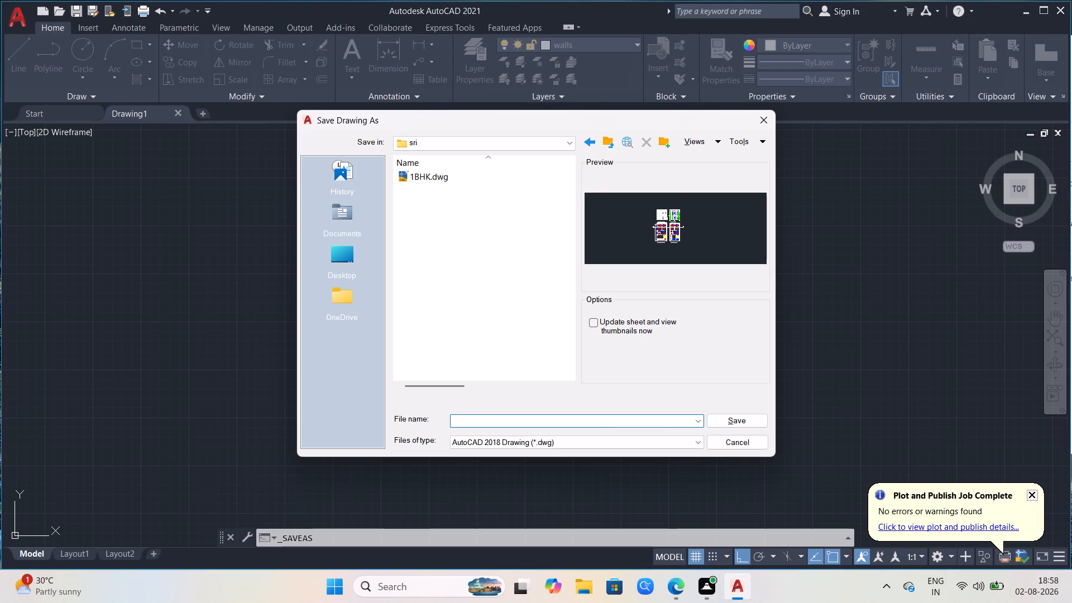
pyautogui.write('FLOO')
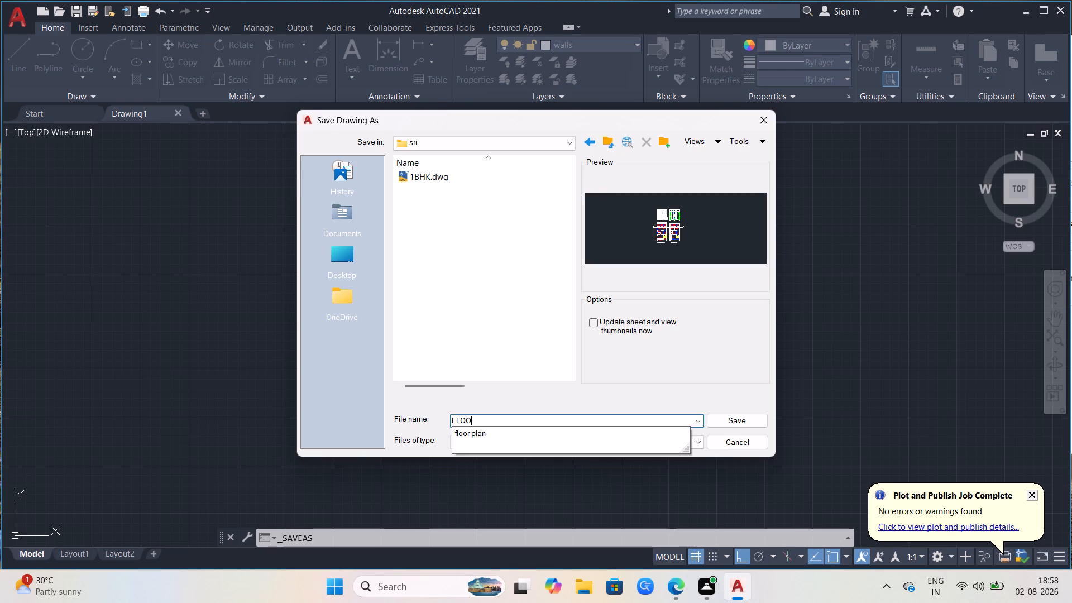
pyautogui.press('r')
pyautogui.press('space')
pyautogui.press('e')
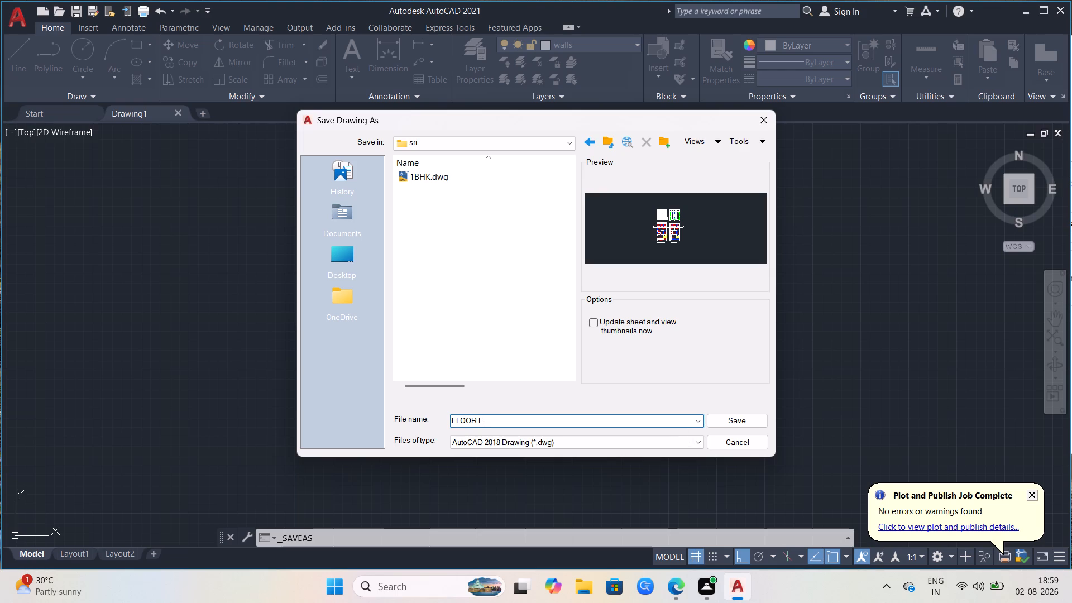
pyautogui.press('l')
pyautogui.press('e')
pyautogui.press('v')
pyautogui.press('a')
pyautogui.press('t')
pyautogui.press('i')
pyautogui.press('o')
pyautogui.press('n')
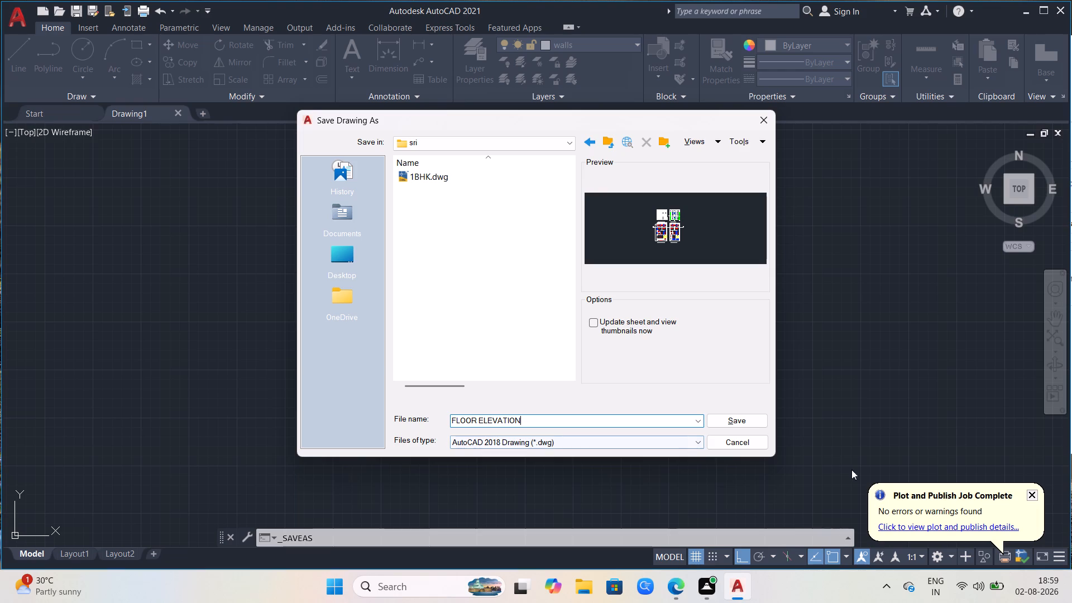
pyautogui.click(733, 420)
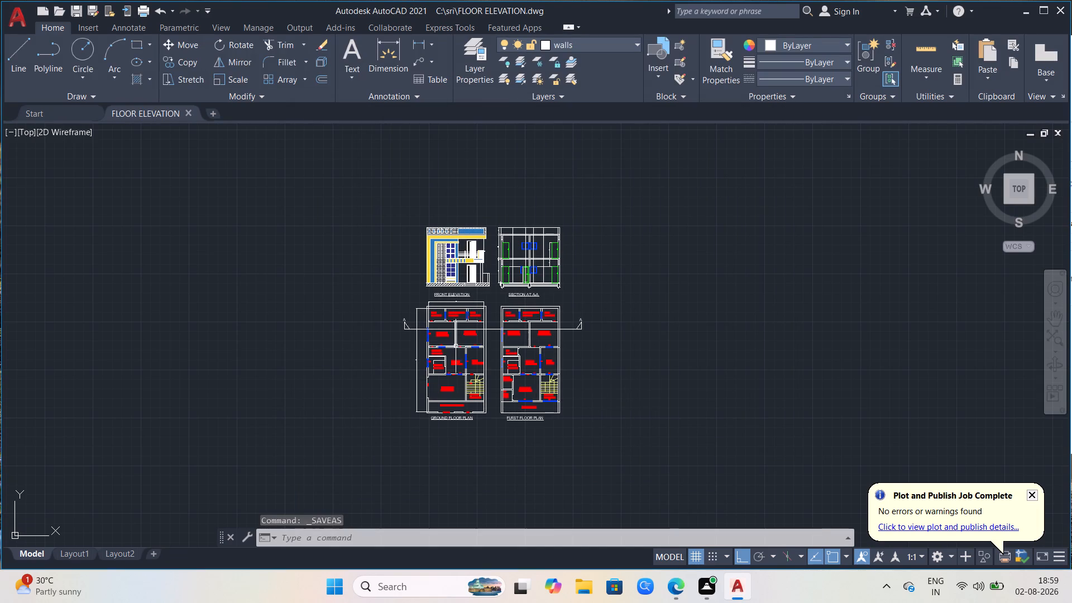